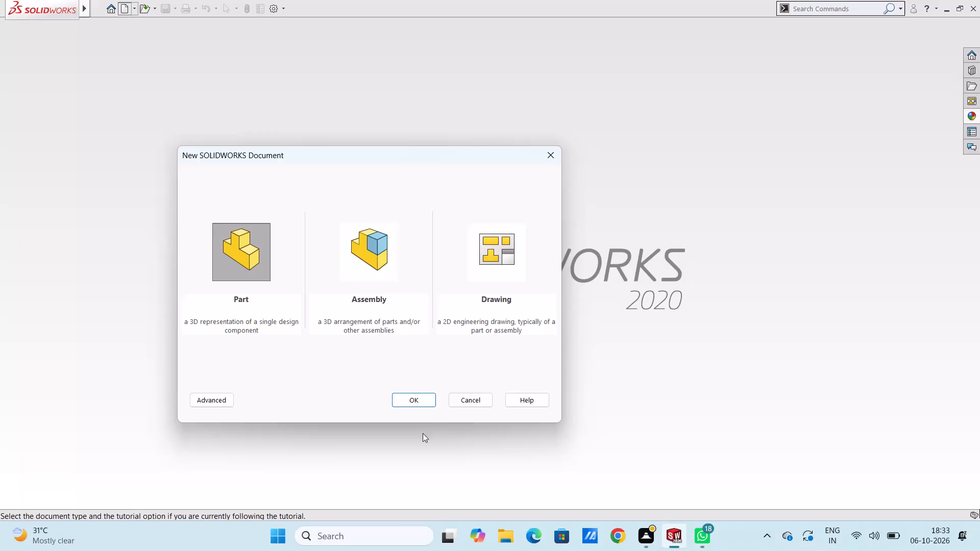
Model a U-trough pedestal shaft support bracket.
Create a new part document.
click(413, 396)
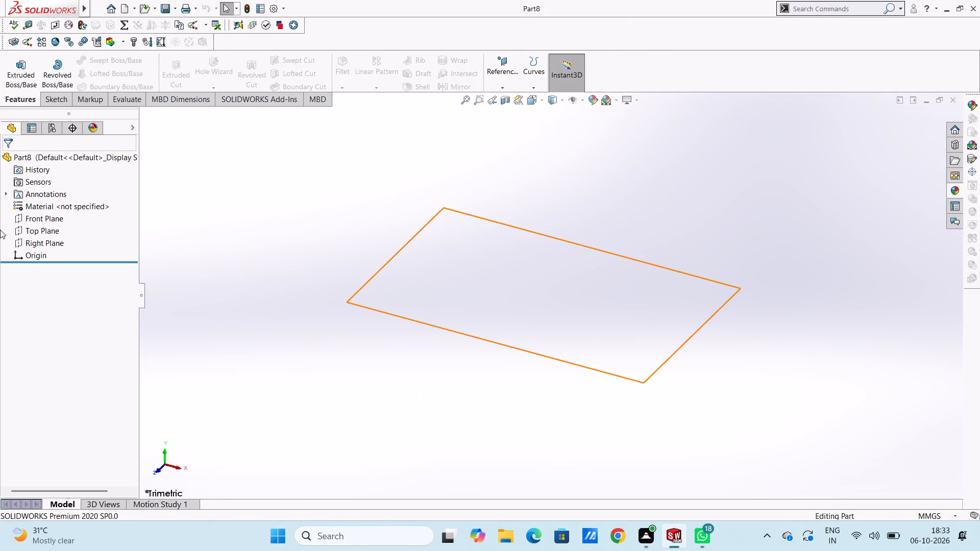
On the Top Plane, sketch a center rectangle at the origin, 45 mm high and 110 mm wide.
click(45, 232)
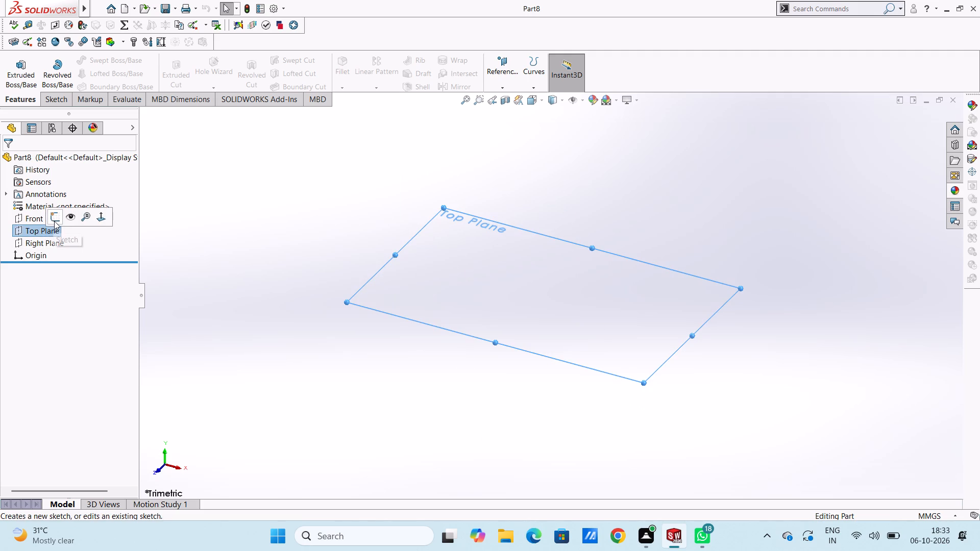
click(54, 220)
click(218, 241)
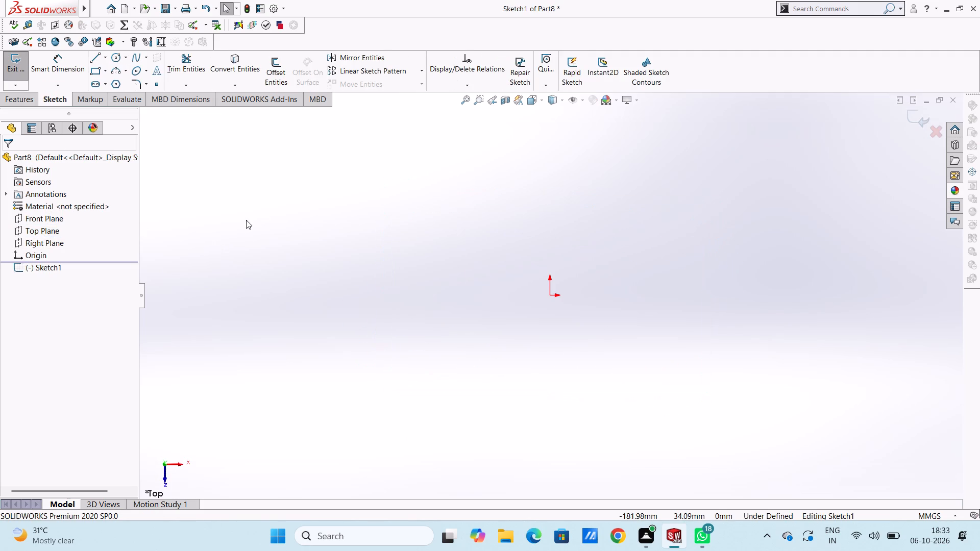
click(104, 74)
click(101, 98)
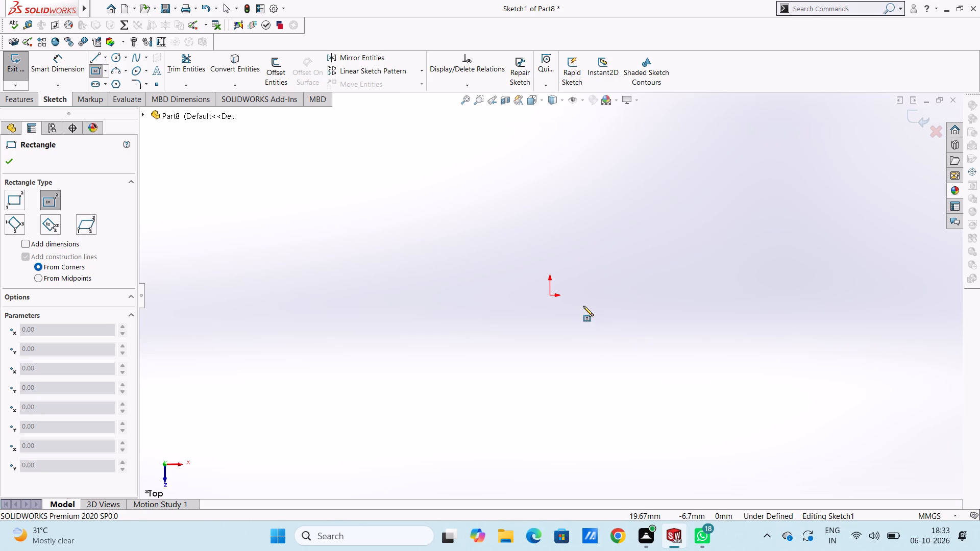
click(550, 297)
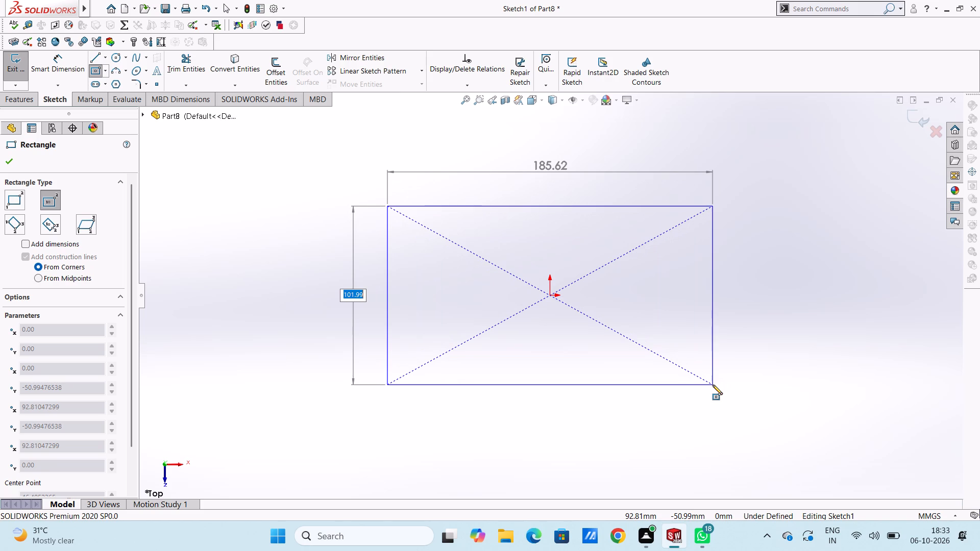
text(45)
key(Return)
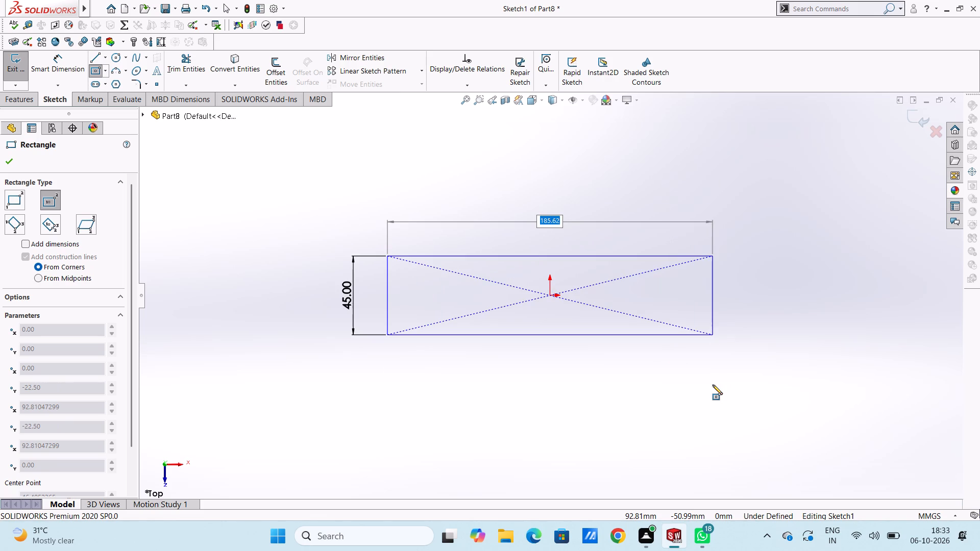
text(110)
key(Return)
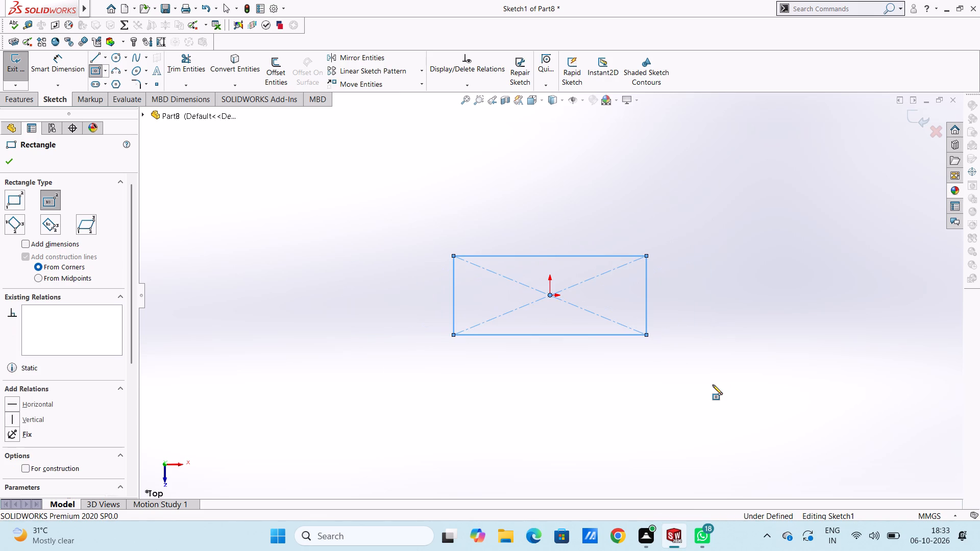
click(11, 162)
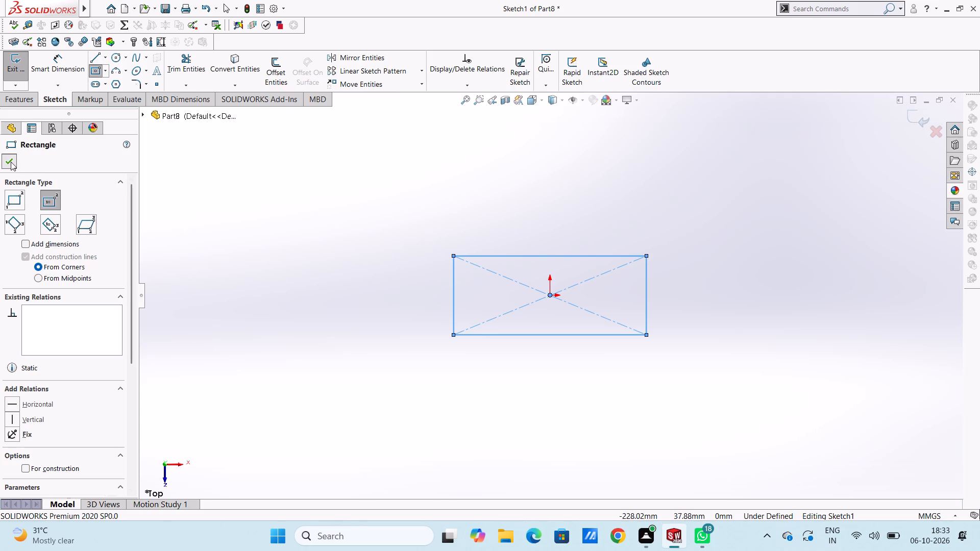
Dimension the rectangle's left vertical side and its upper horizontal side.
click(67, 68)
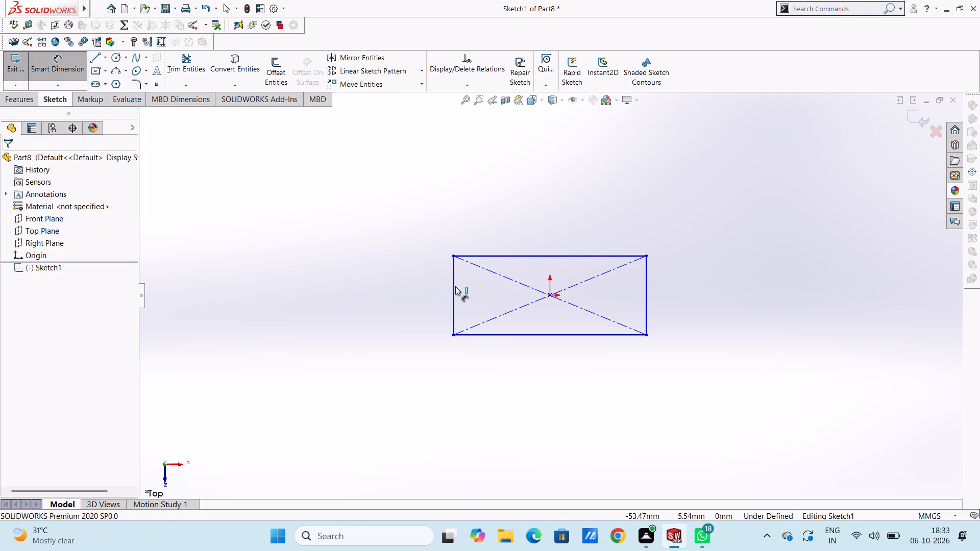
click(455, 286)
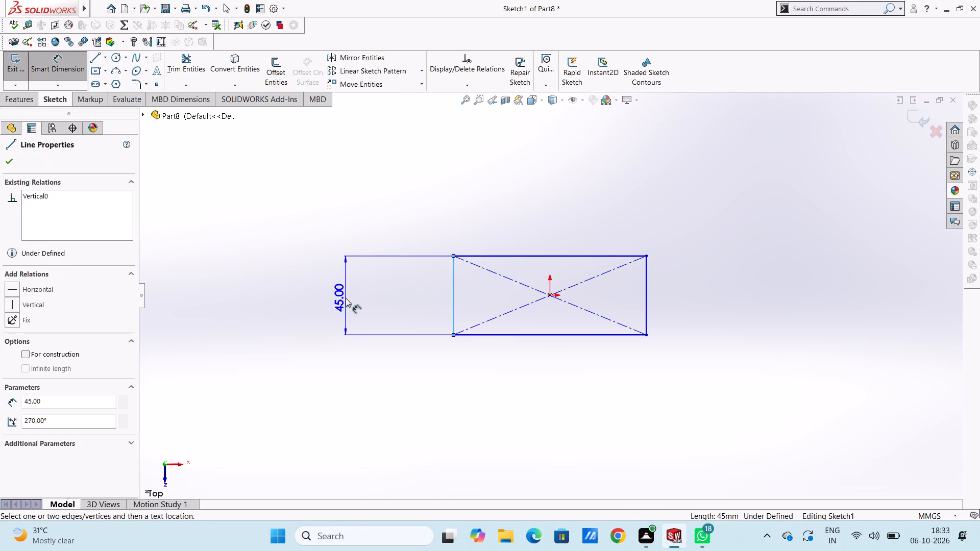
click(346, 298)
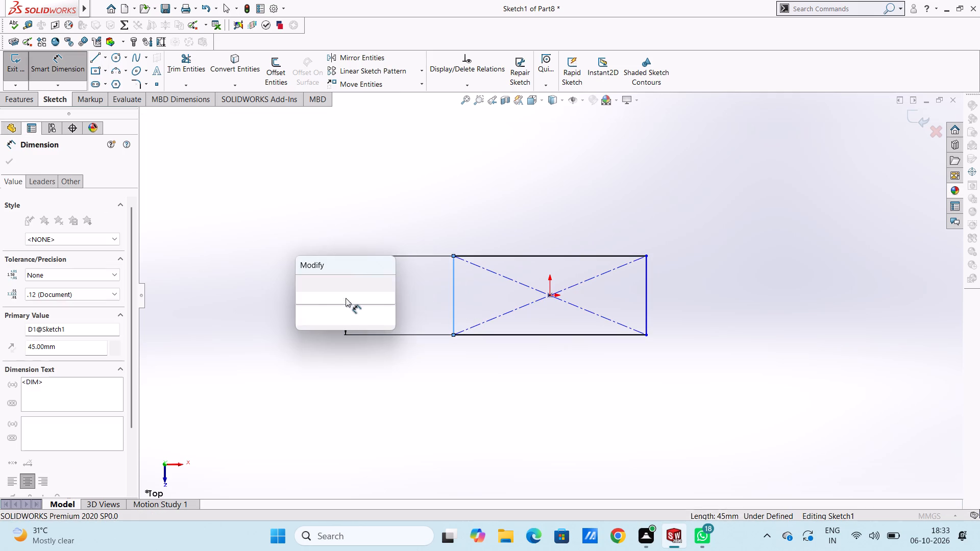
click(299, 283)
click(293, 274)
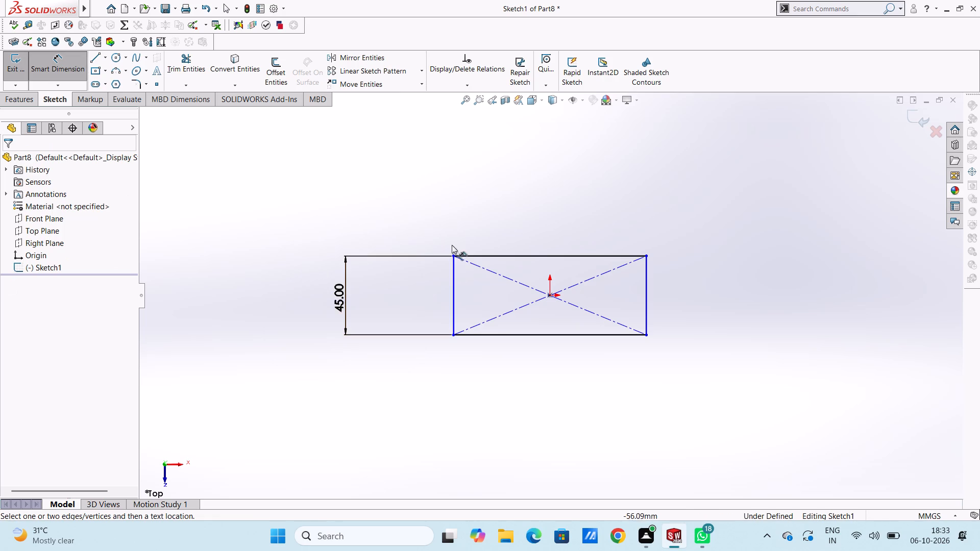
click(477, 257)
click(494, 163)
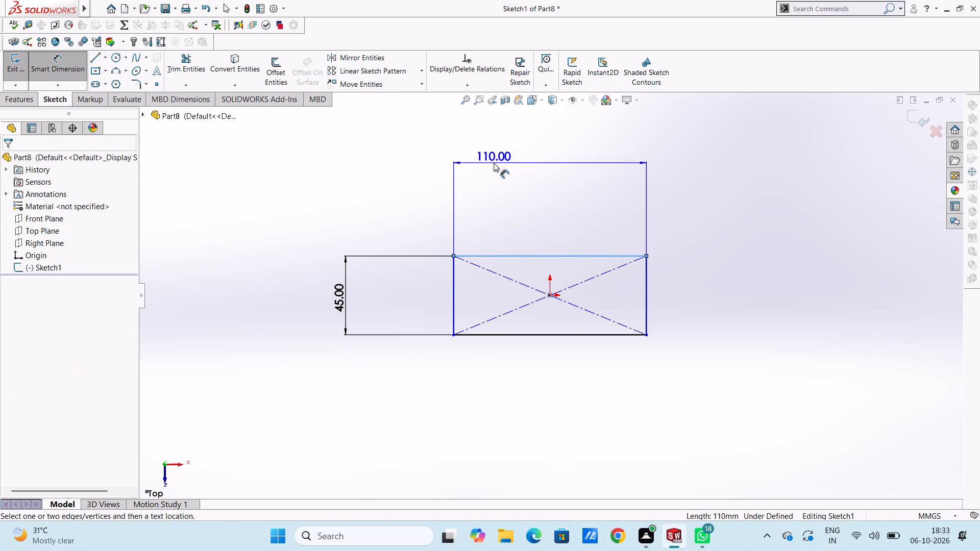
click(450, 152)
click(413, 189)
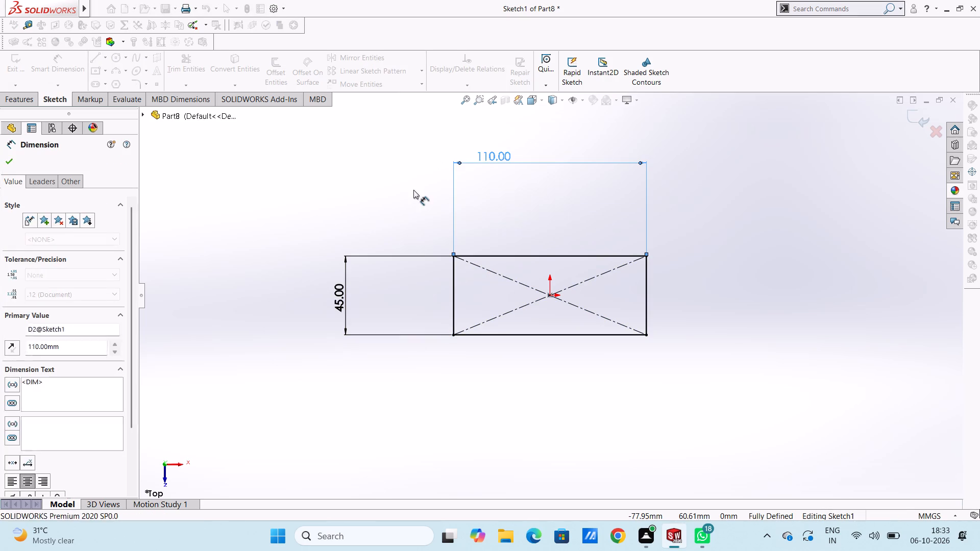
Round the rectangle's two lower corners with 12 mm sketch fillets.
middle_drag(456, 363, 436, 316)
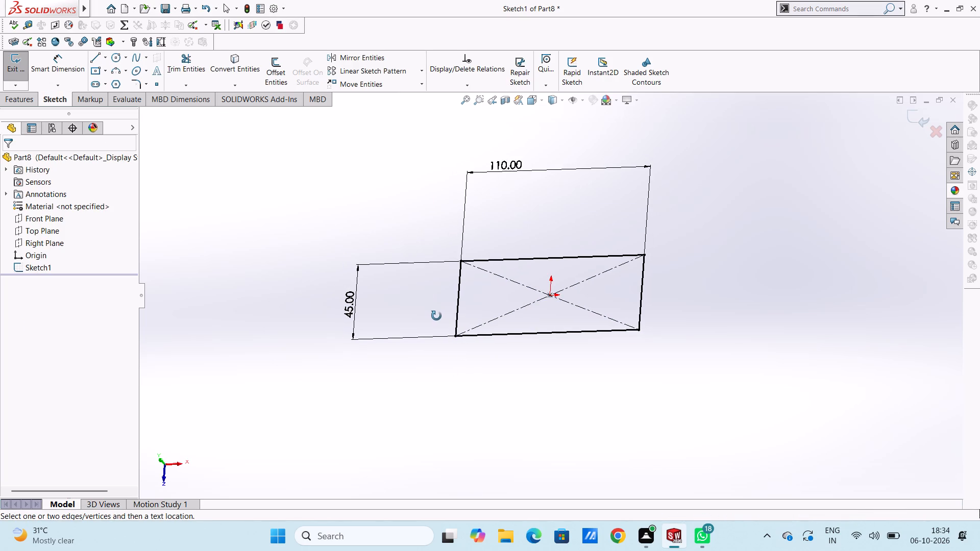
middle_drag(436, 316, 454, 316)
scroll(585, 262, down, 1)
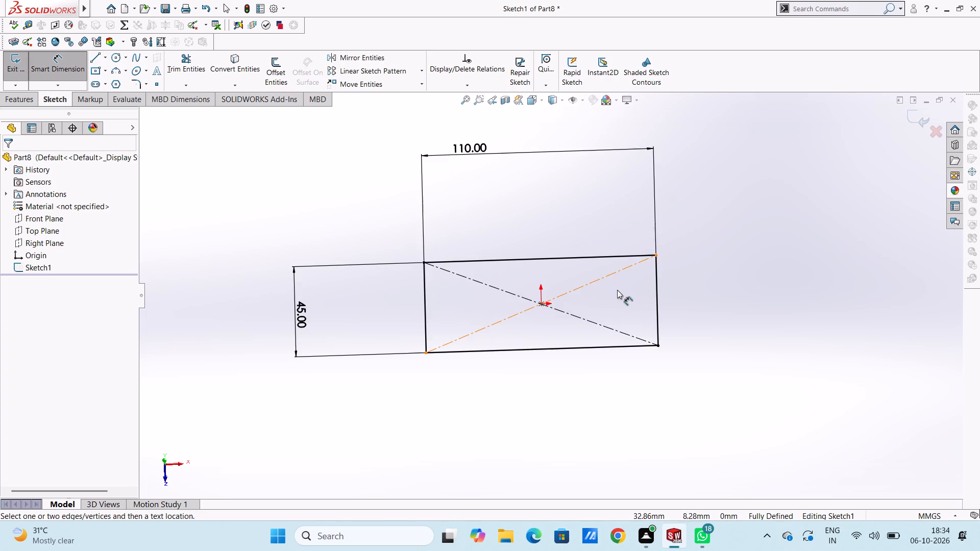
scroll(617, 290, down, 1)
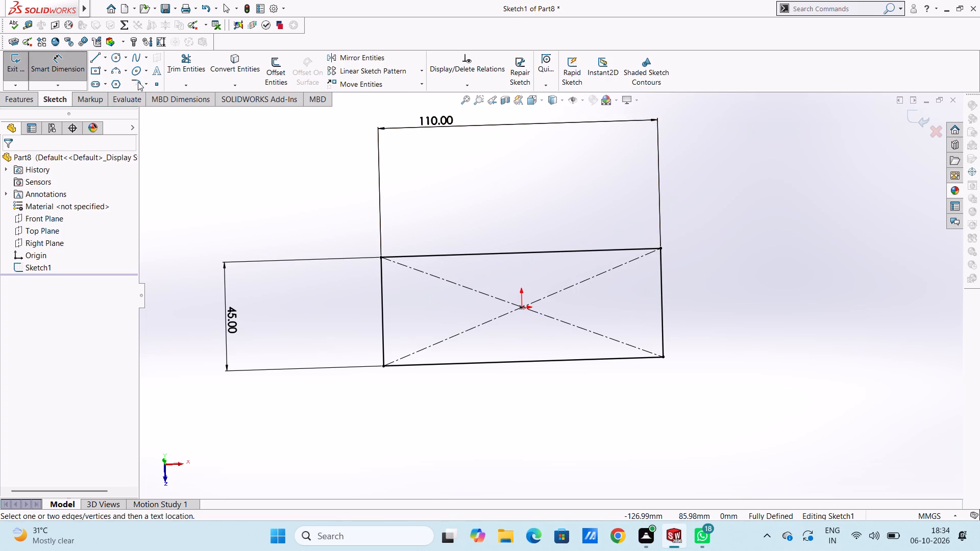
click(138, 82)
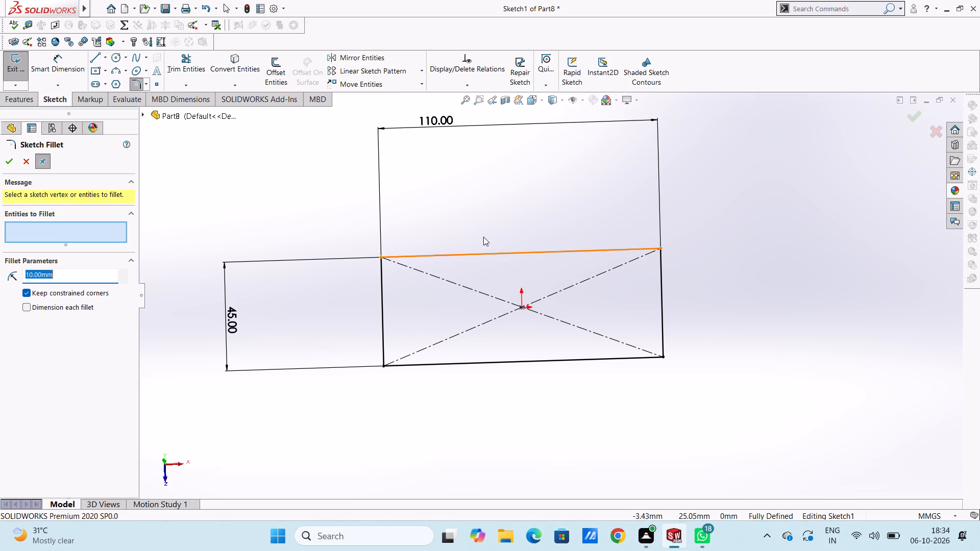
text(12)
key(Return)
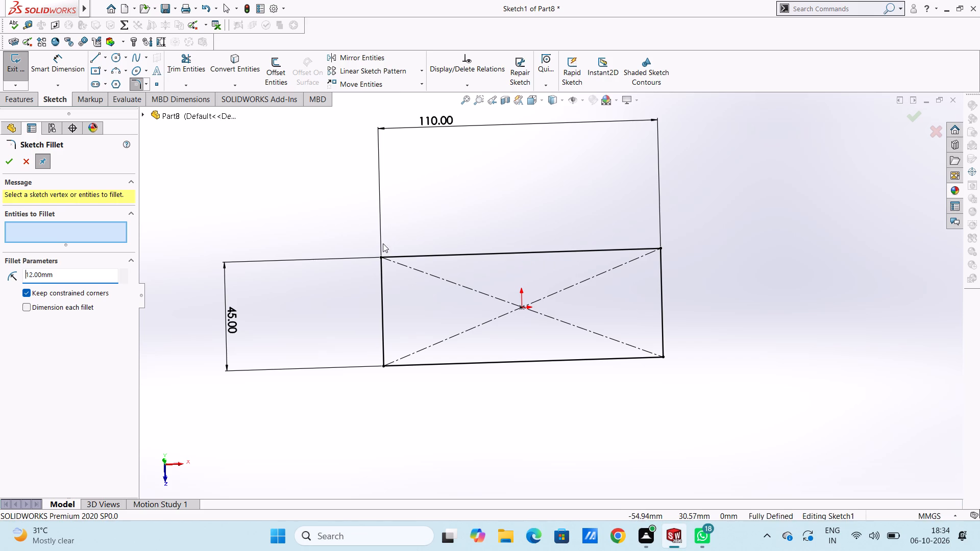
click(381, 258)
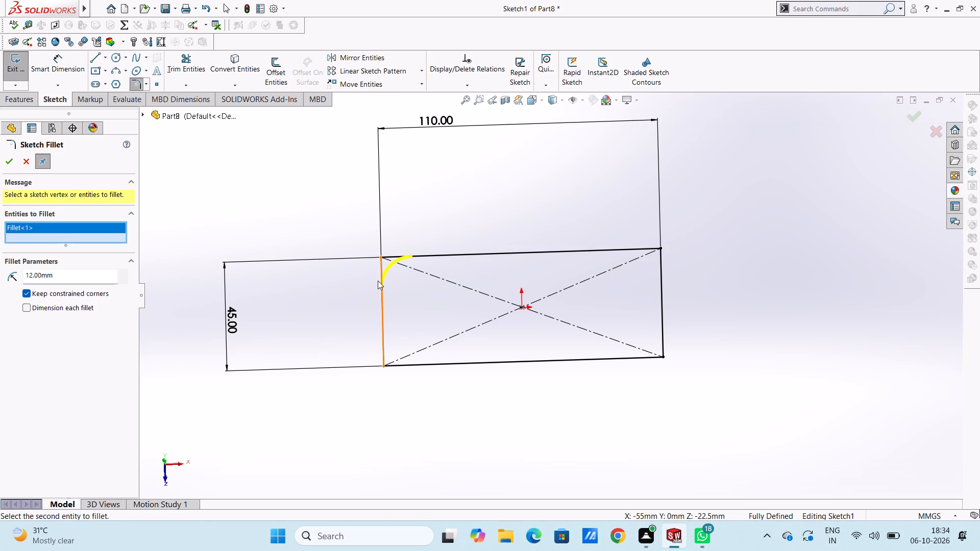
click(382, 256)
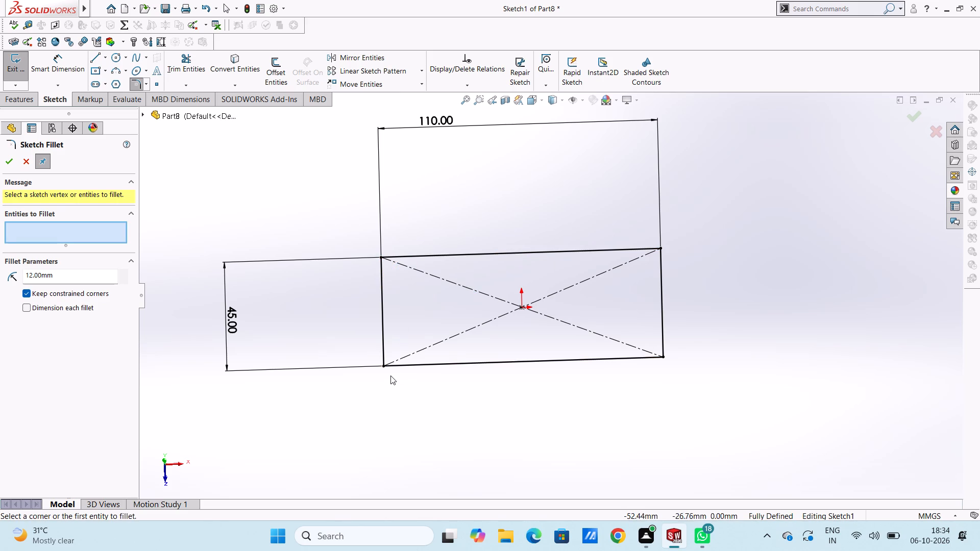
click(385, 365)
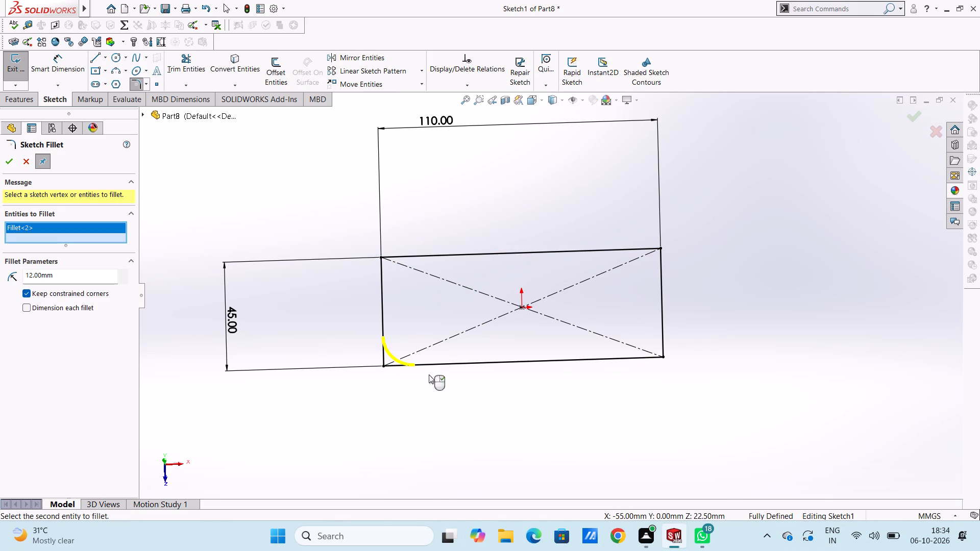
click(662, 359)
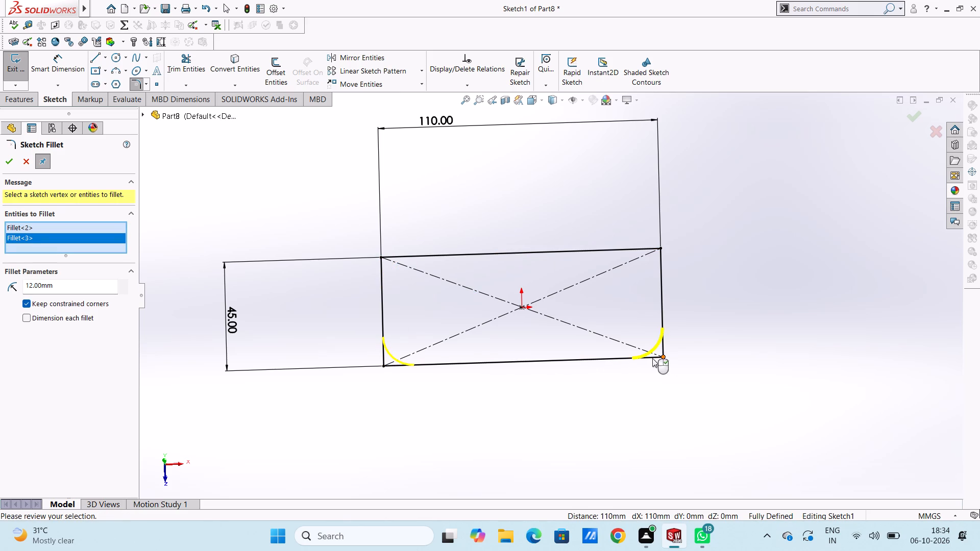
click(4, 162)
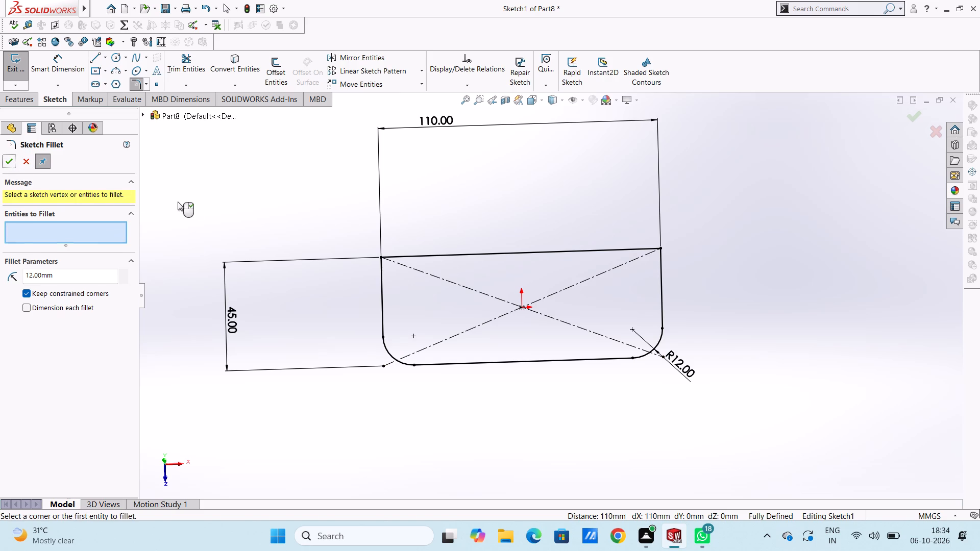
click(6, 163)
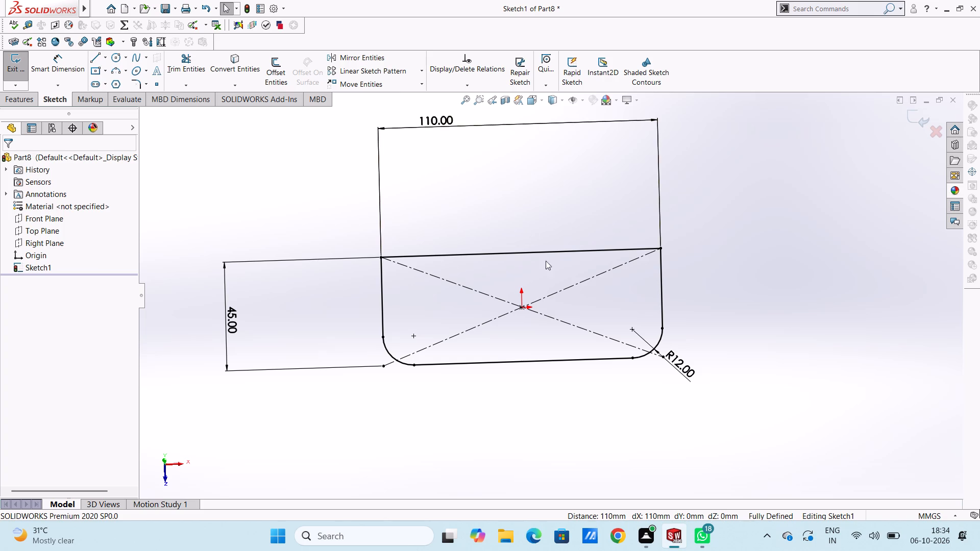
Sketch a circle at each fillet's center point, with radii of about 9.4 mm on the left and 9 mm on the right.
scroll(610, 325, down, 3)
scroll(611, 325, up, 3)
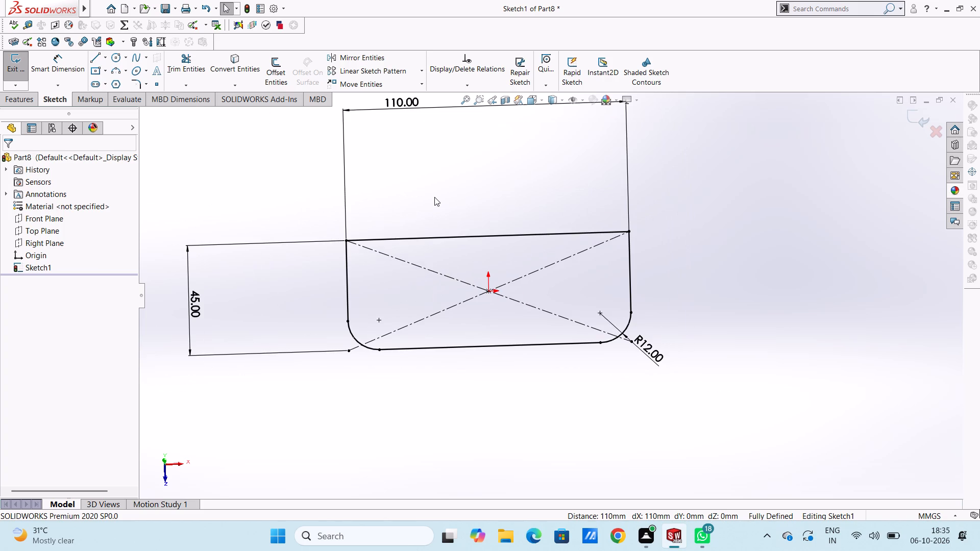
key(ctrl+5)
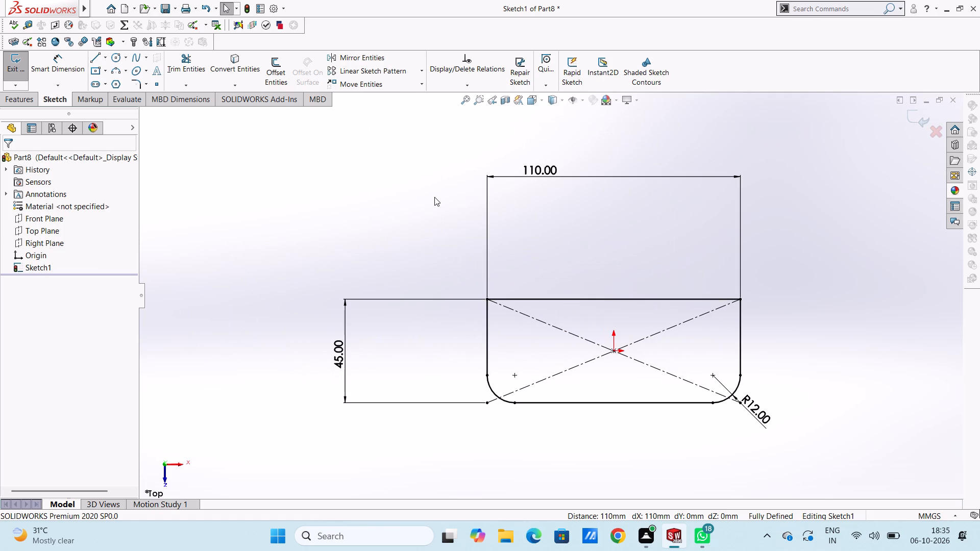
scroll(738, 438, up, 2)
scroll(707, 403, down, 2)
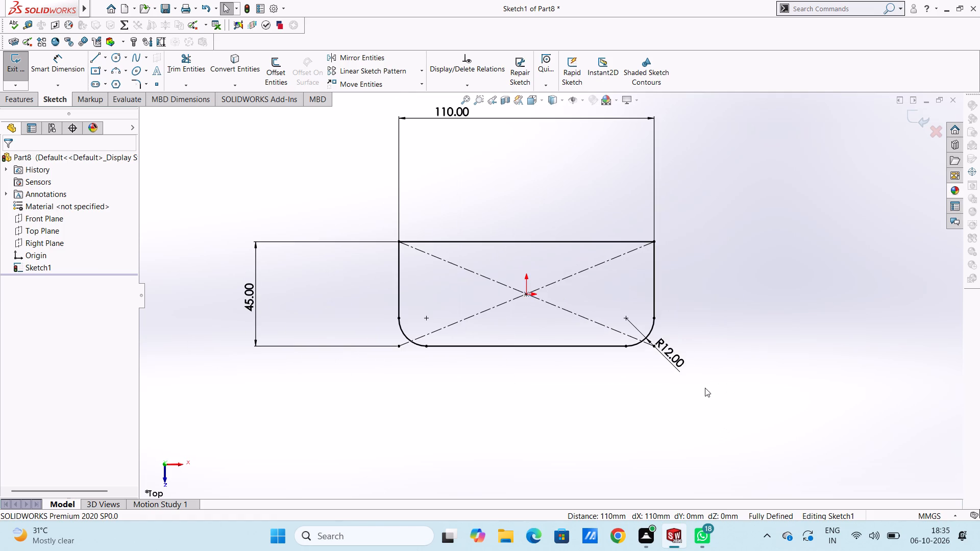
scroll(642, 313, down, 2)
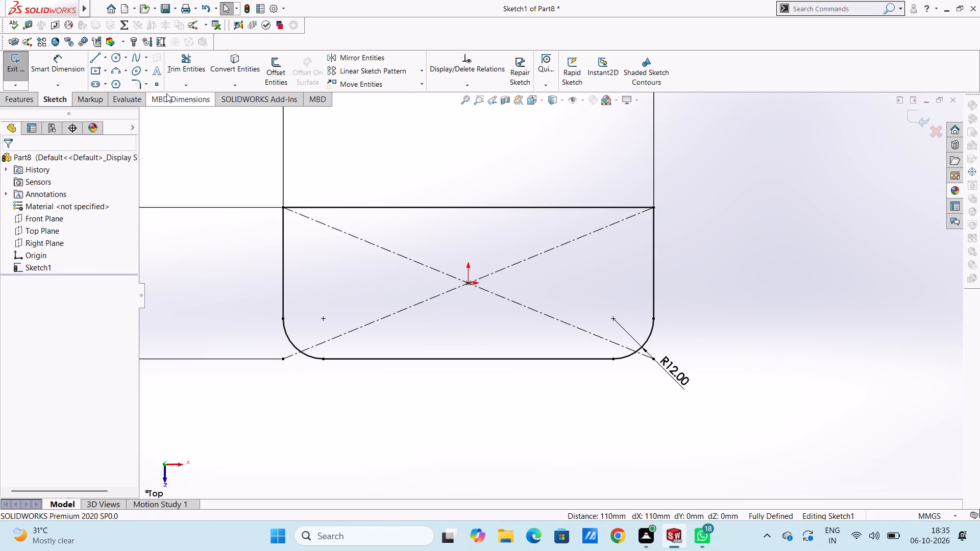
click(114, 56)
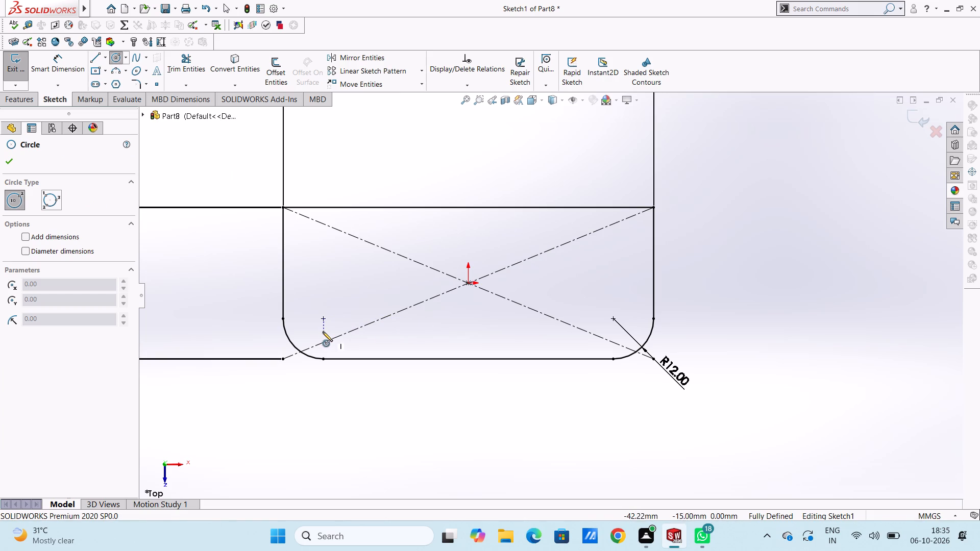
click(324, 317)
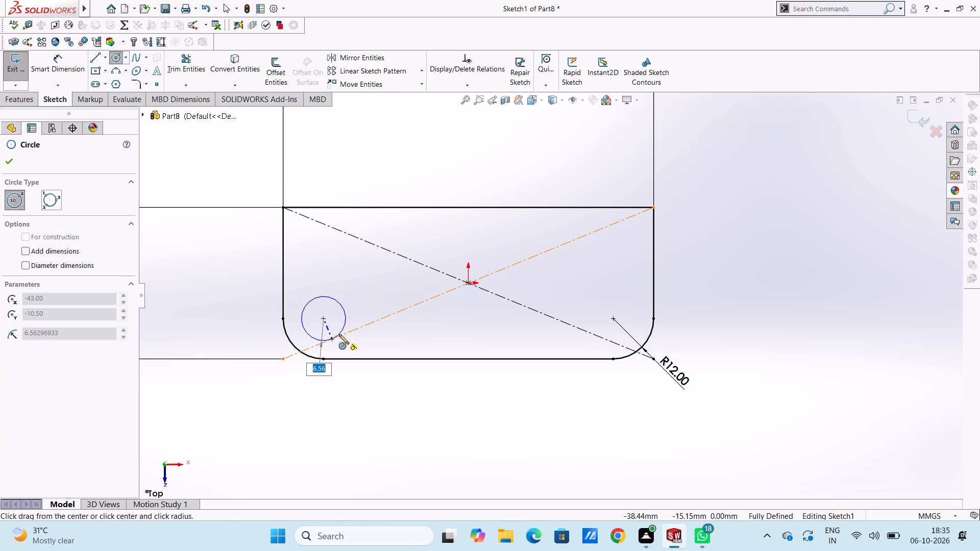
click(344, 343)
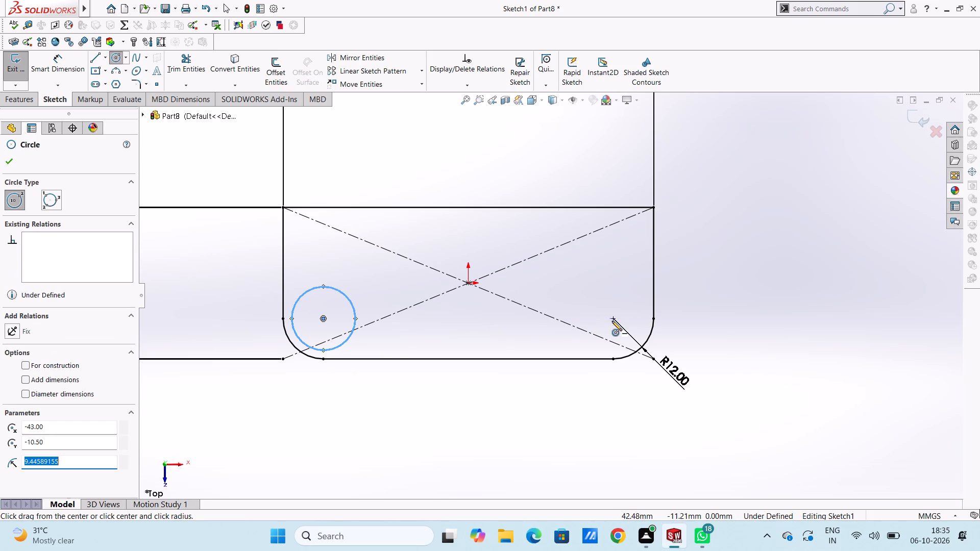
click(612, 321)
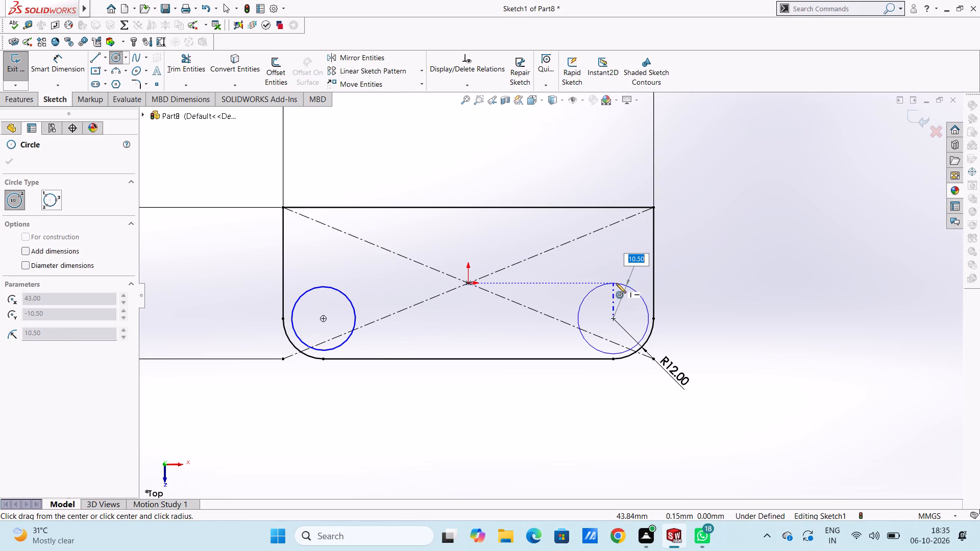
click(610, 288)
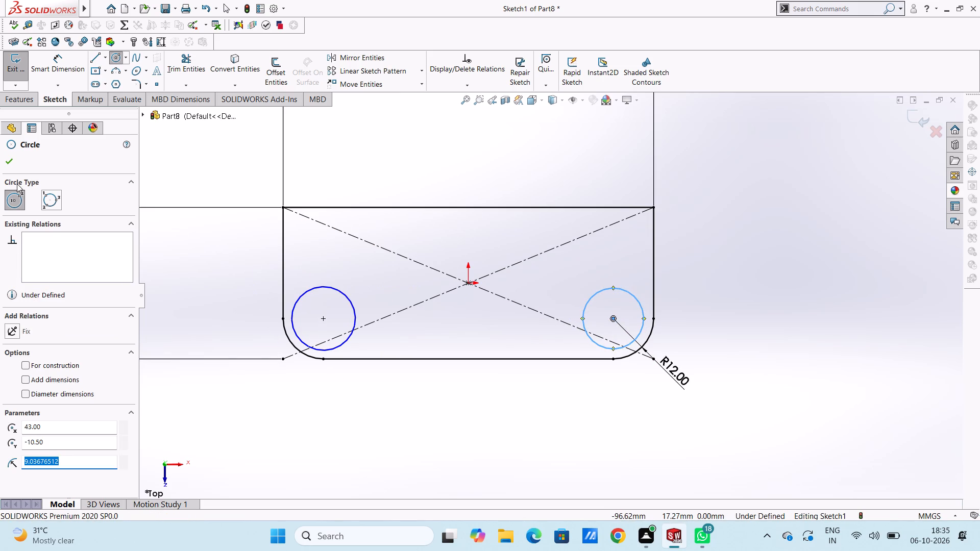
Dimension both circles at the rounded corners to a diameter of 12 mm.
click(9, 162)
click(62, 74)
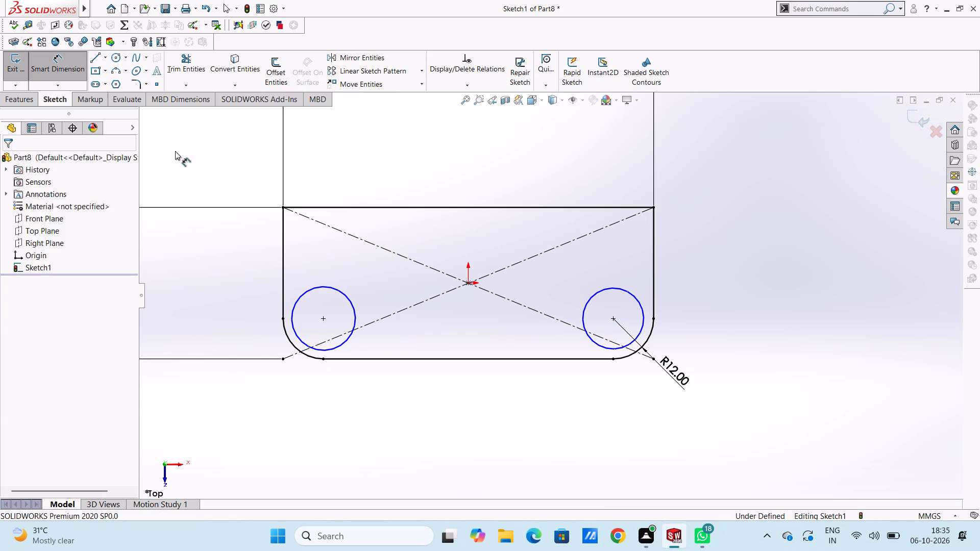
click(345, 292)
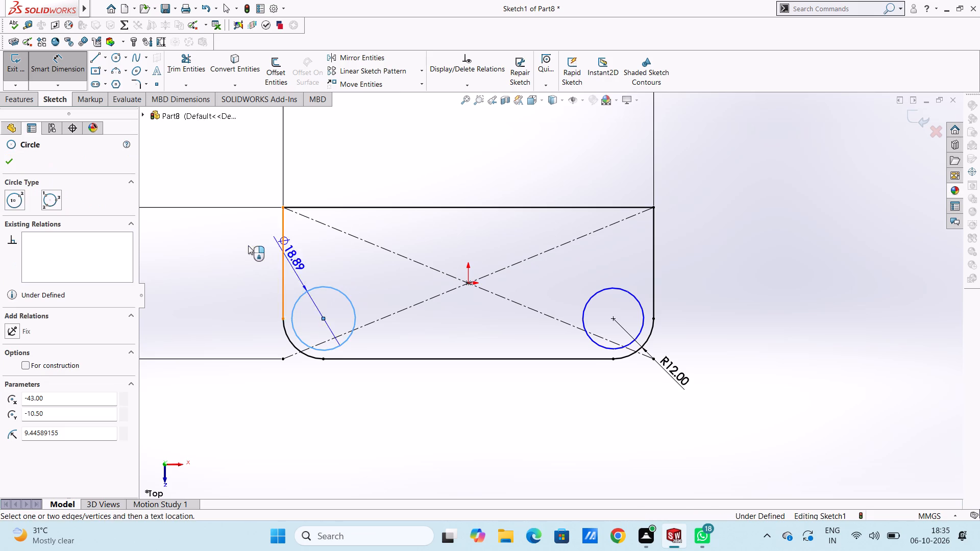
click(235, 240)
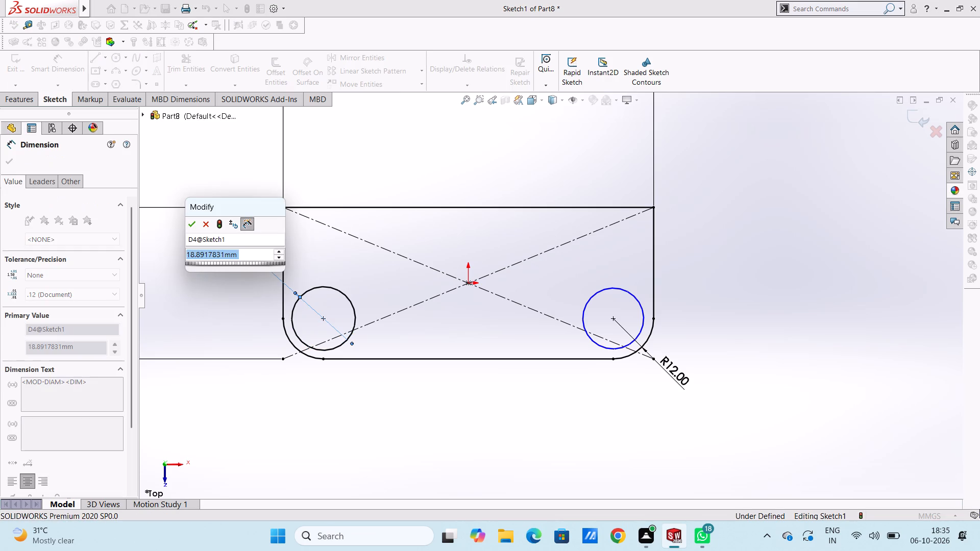
text(12)
key(Return)
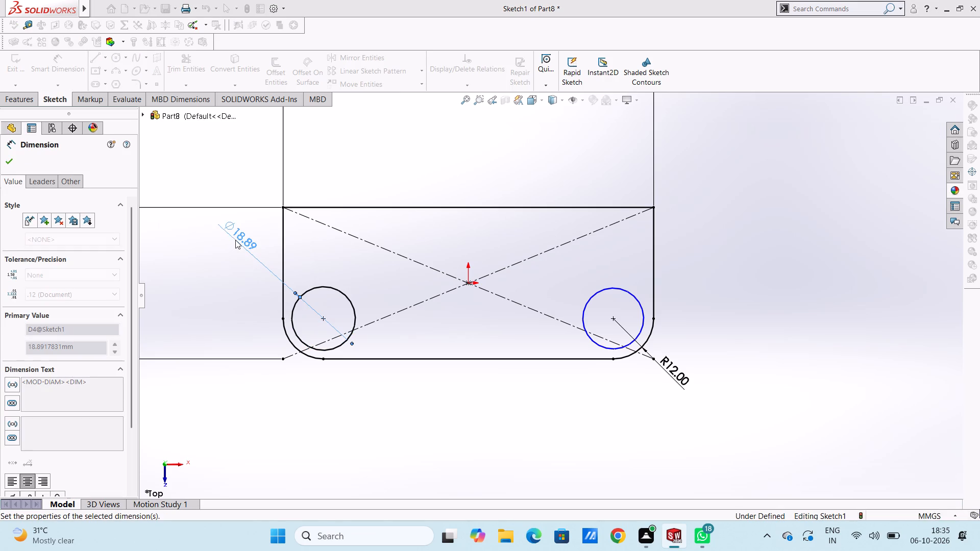
click(195, 307)
click(627, 293)
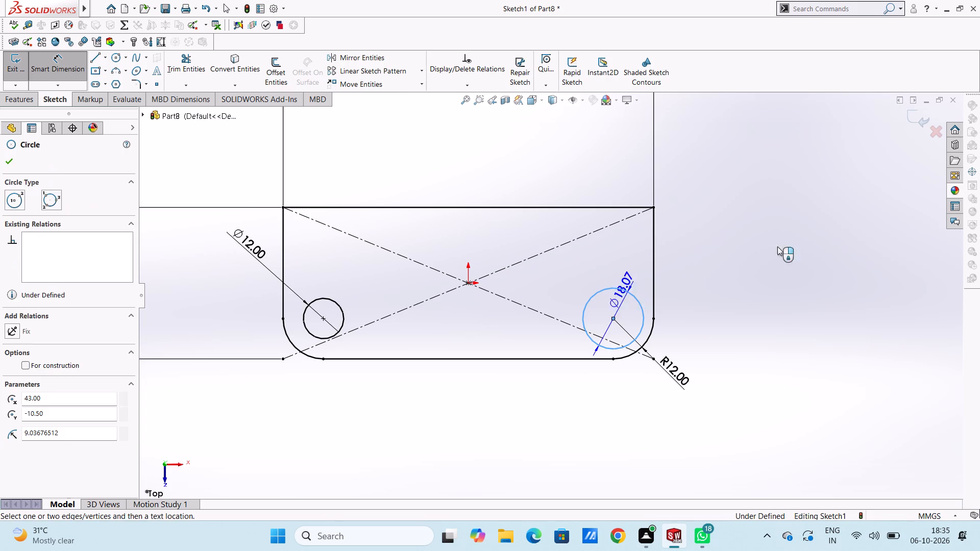
click(818, 237)
text(12)
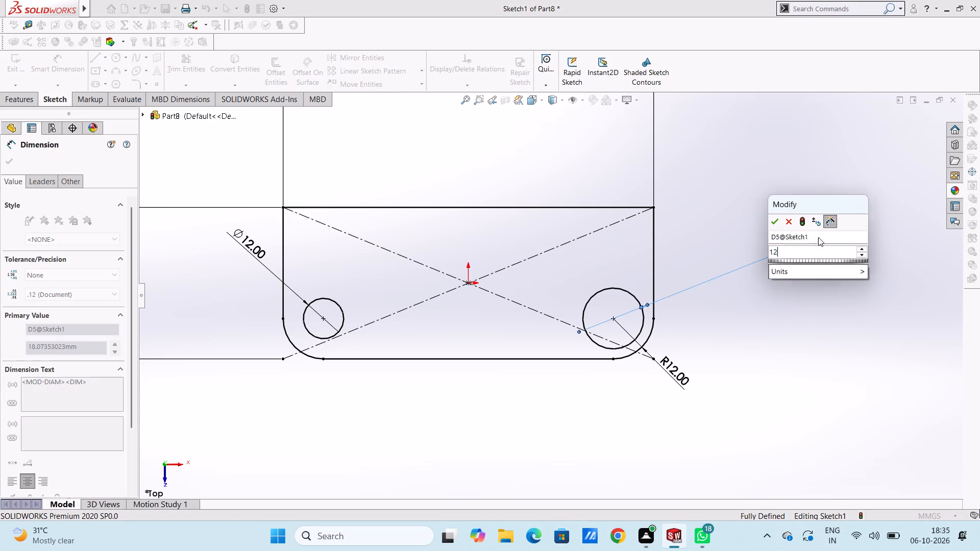
key(Return)
click(784, 315)
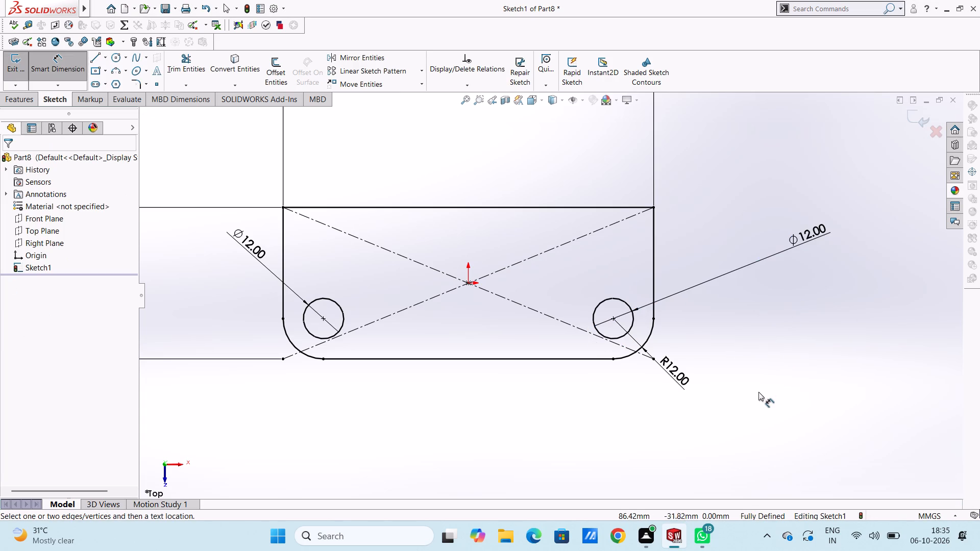
scroll(758, 392, up, 1)
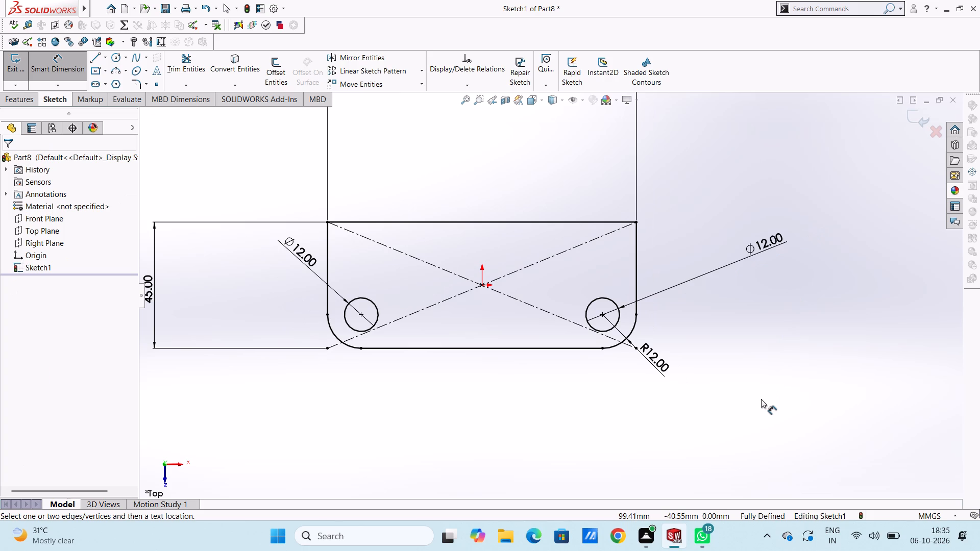
click(52, 70)
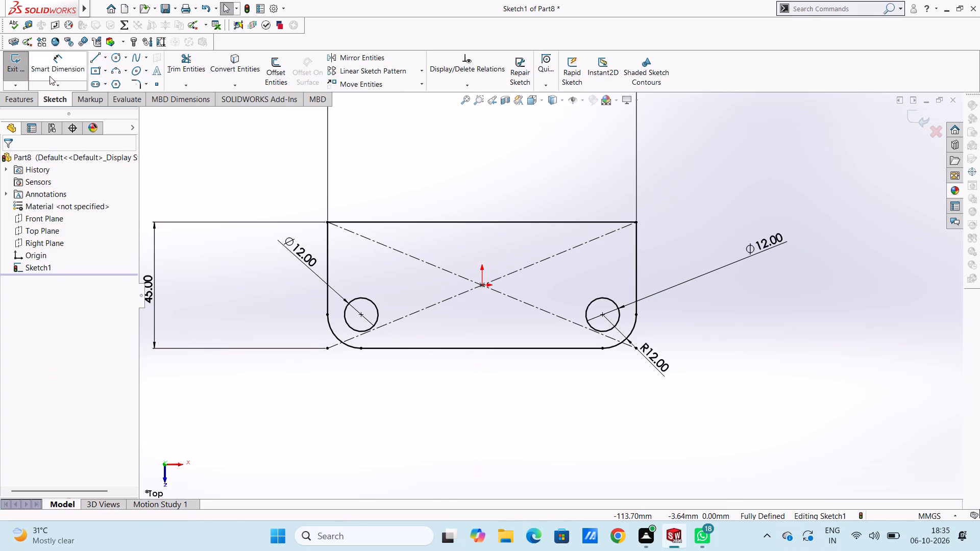
Extrude the plate sketch as a solid boss with a blind depth of 12 mm.
click(27, 95)
click(22, 80)
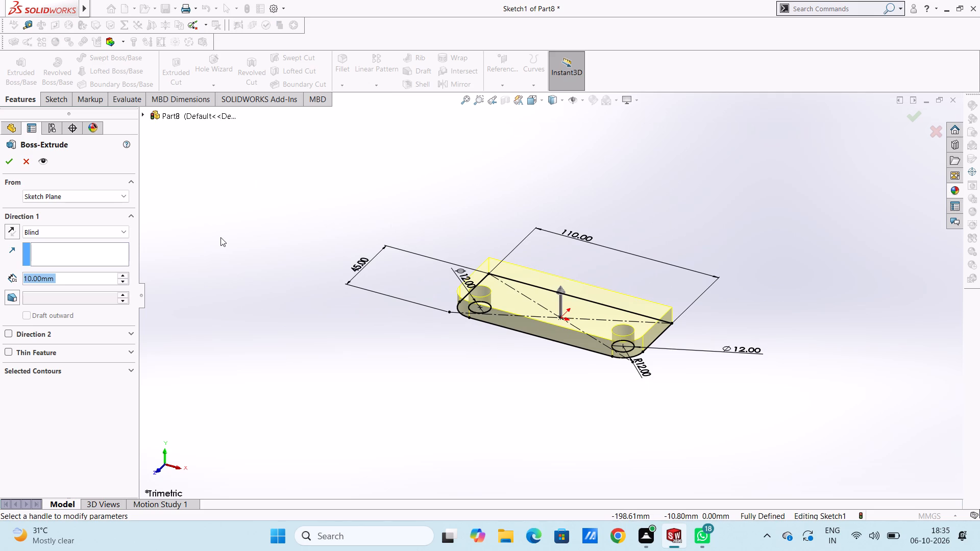
text(12)
key(Return)
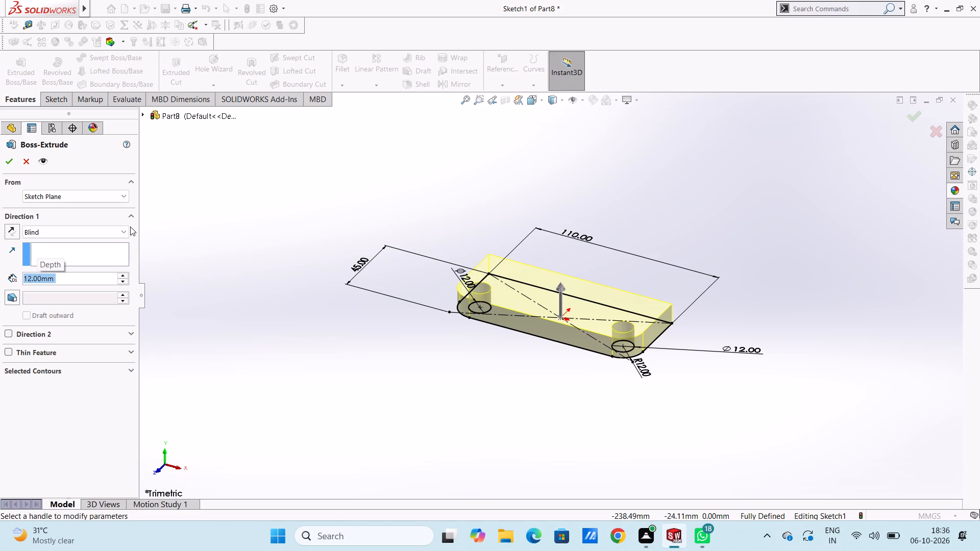
click(12, 166)
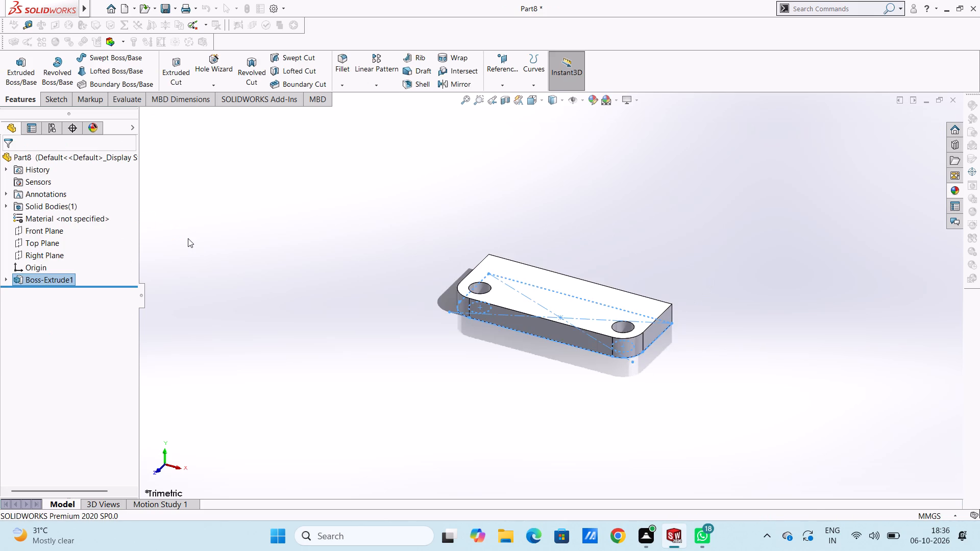
click(188, 238)
Examine the extruded plate and its two holes from several angles.
middle_drag(270, 231, 262, 224)
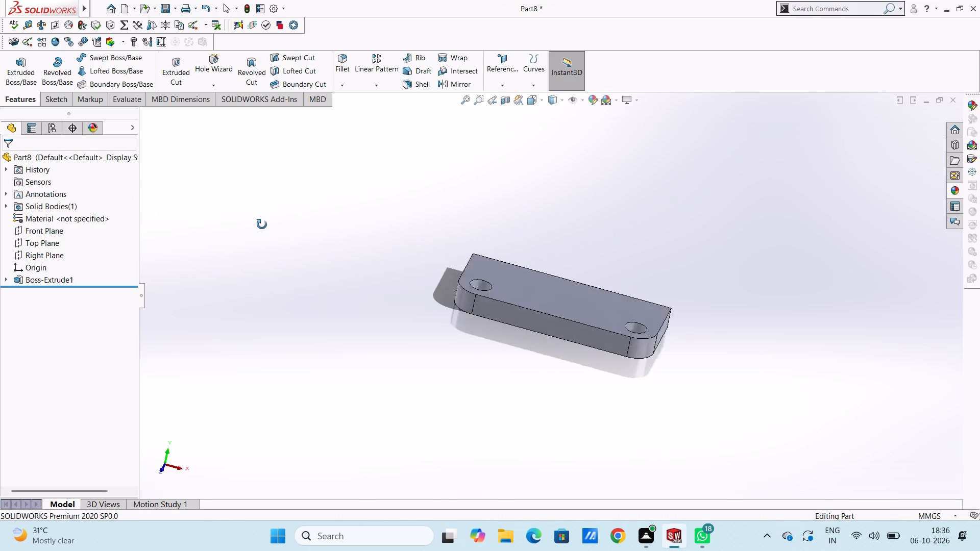
middle_drag(262, 224, 260, 226)
middle_click(399, 291)
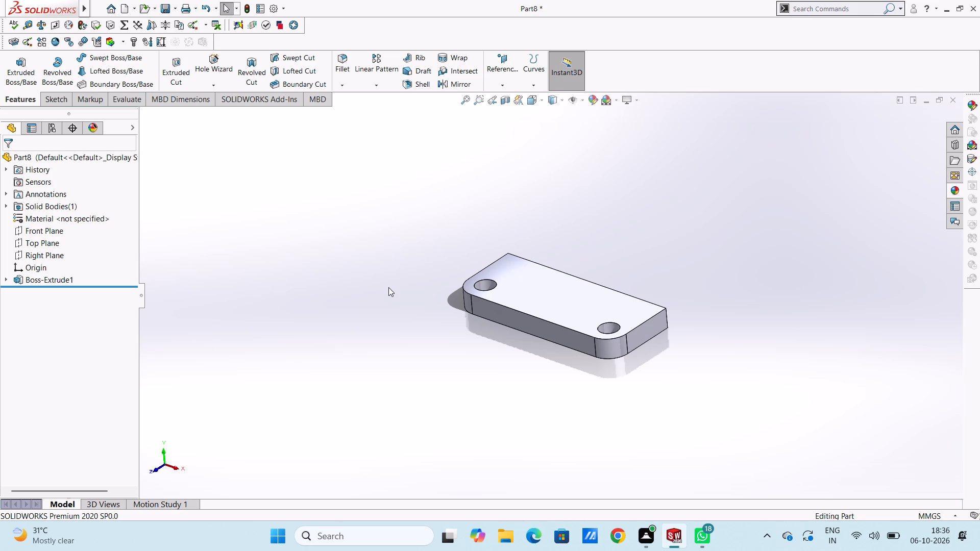
middle_drag(388, 287, 350, 267)
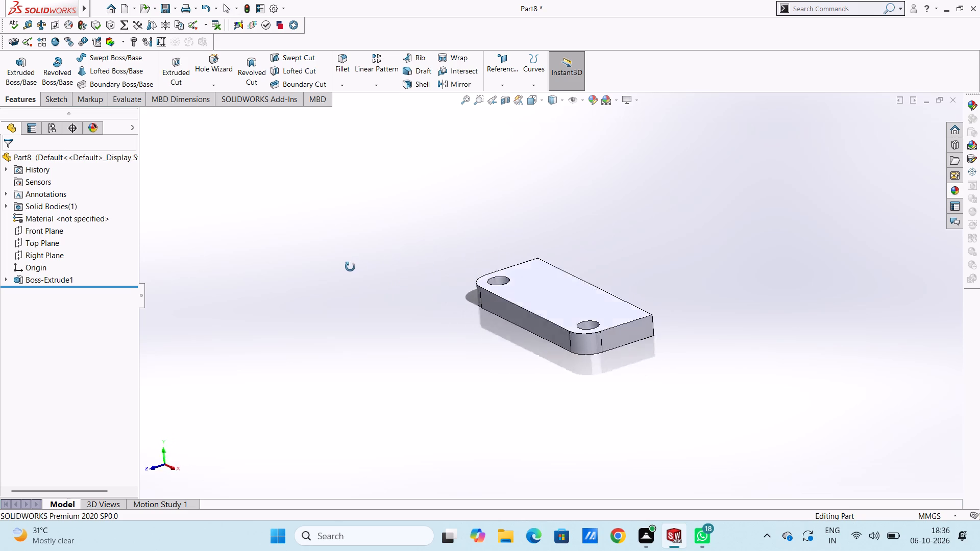
middle_drag(350, 267, 349, 267)
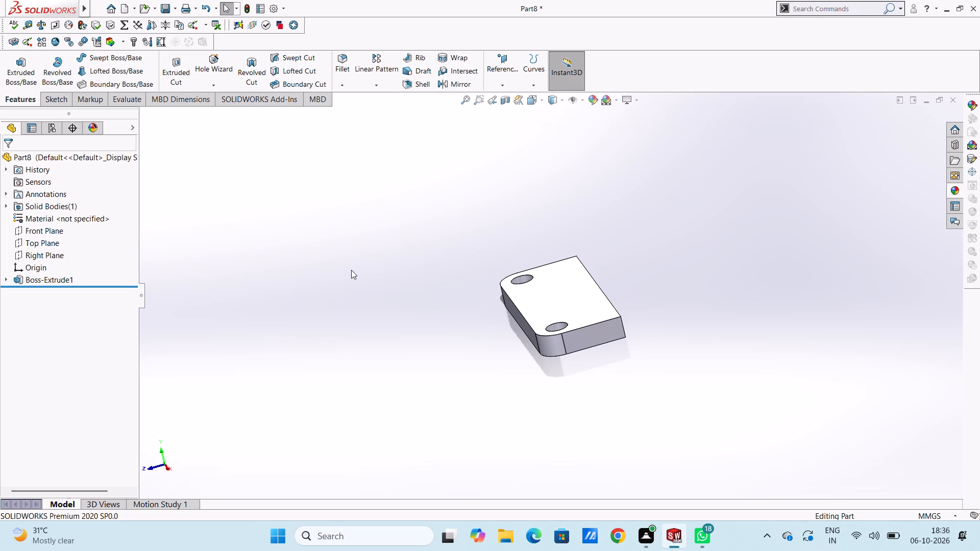
middle_drag(352, 270, 372, 239)
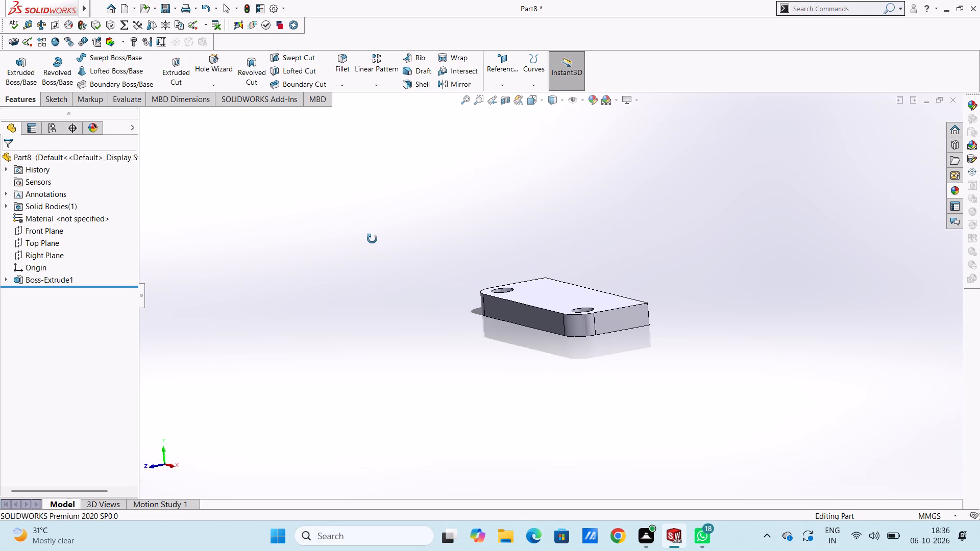
middle_drag(372, 239, 429, 242)
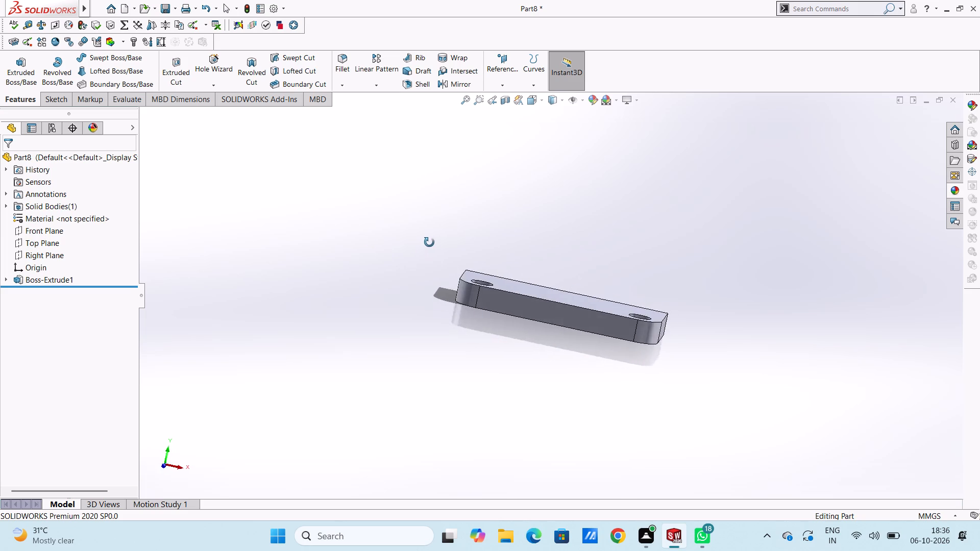
middle_drag(429, 242, 407, 243)
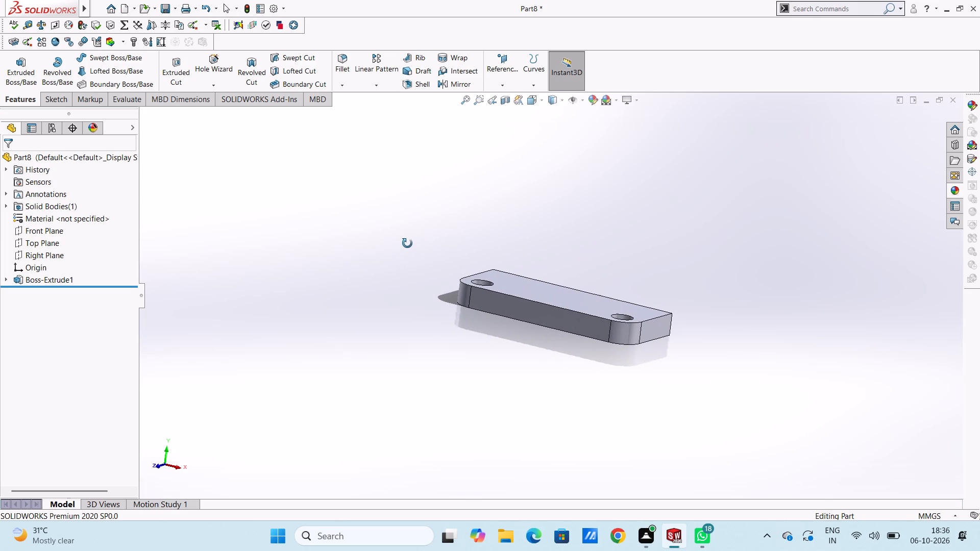
middle_drag(407, 243, 387, 246)
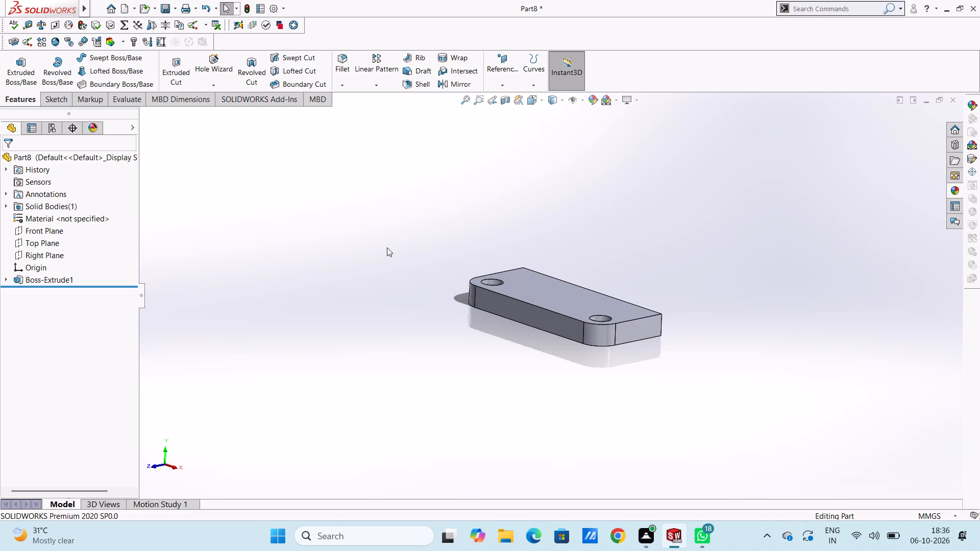
middle_drag(387, 247, 363, 267)
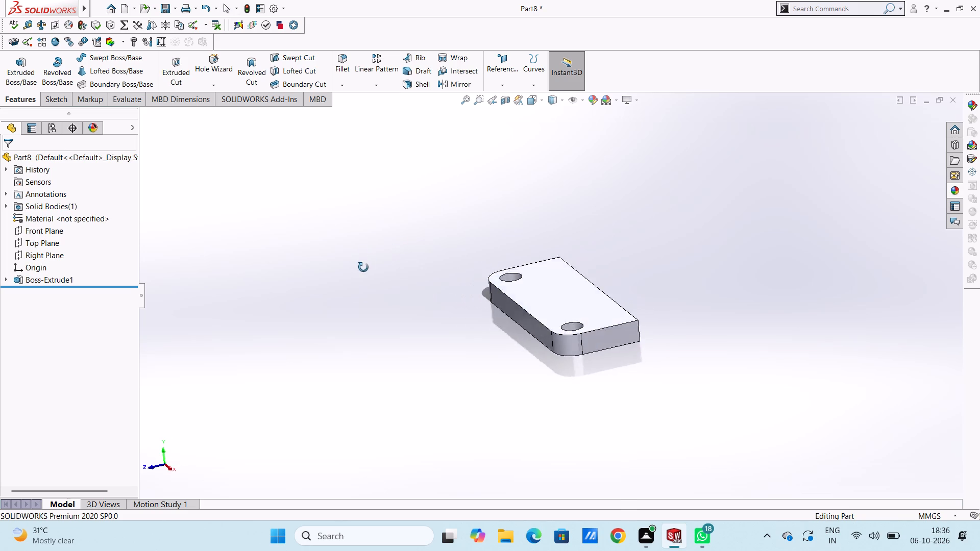
middle_drag(363, 267, 358, 336)
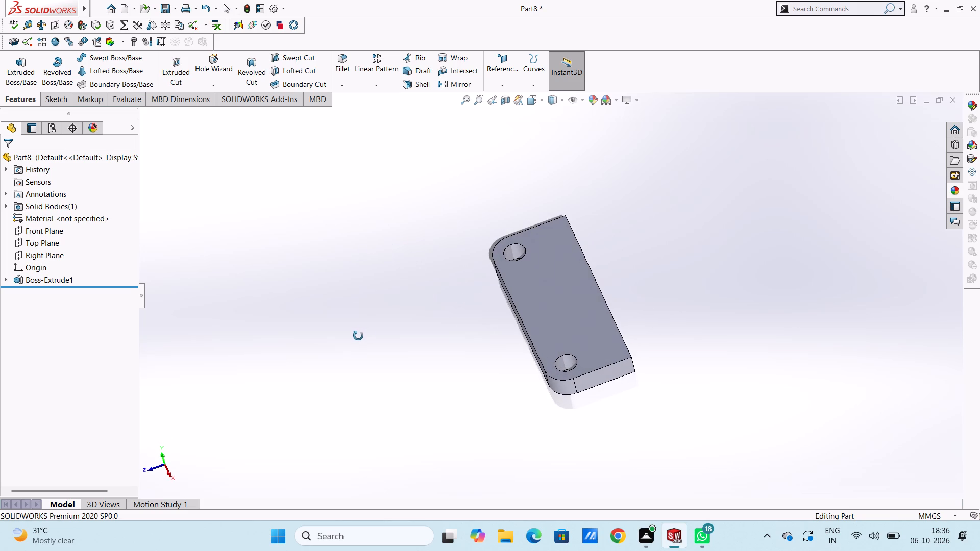
middle_drag(358, 336, 358, 336)
On the plate's back face, sketch a corner rectangle 62 mm high and 110 mm wide, starting from the face's lower-left corner.
key(ctrl+1)
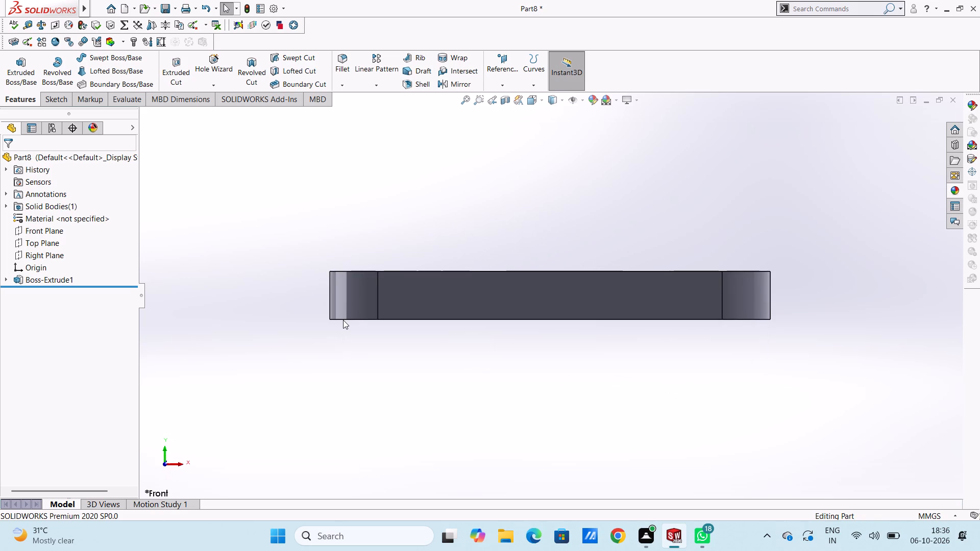
key(ctrl+2)
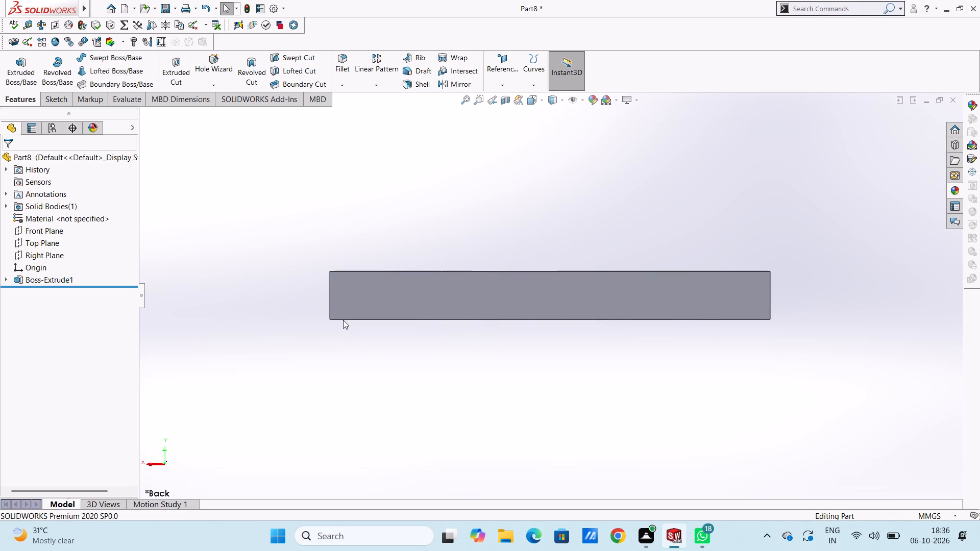
click(427, 298)
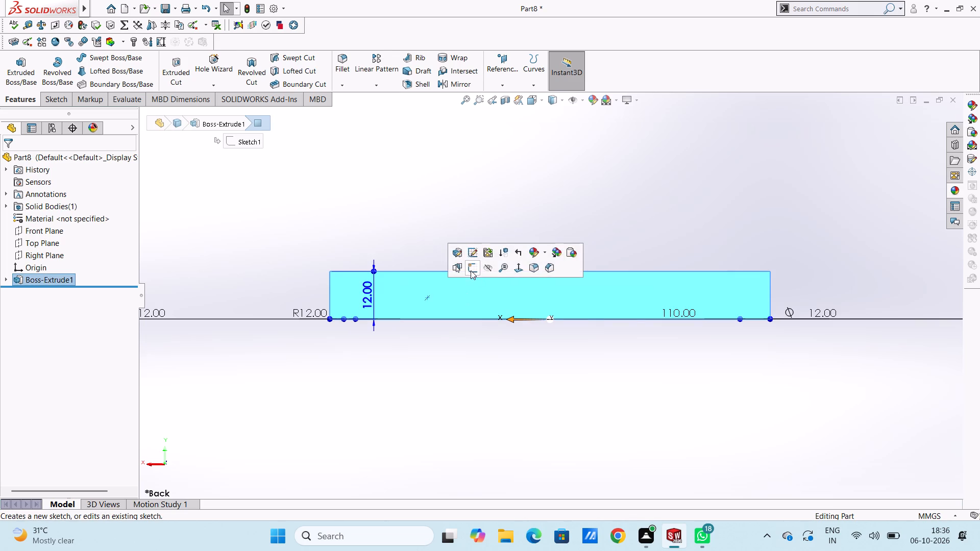
click(471, 270)
click(464, 251)
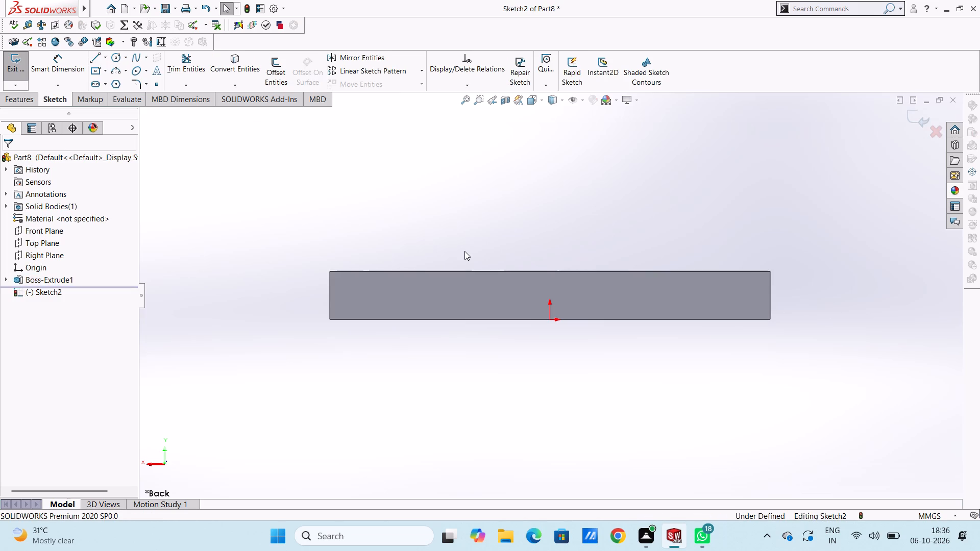
scroll(462, 252, up, 2)
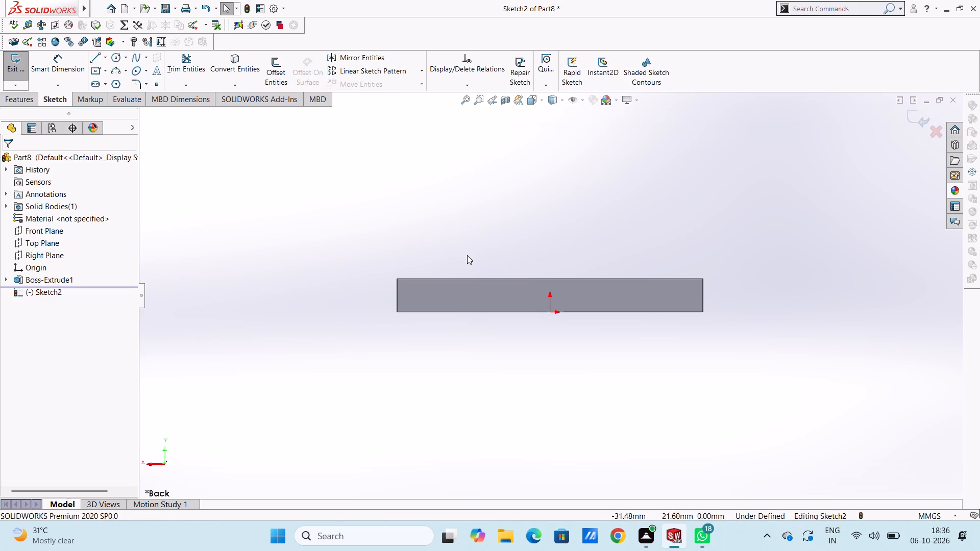
scroll(665, 217, up, 1)
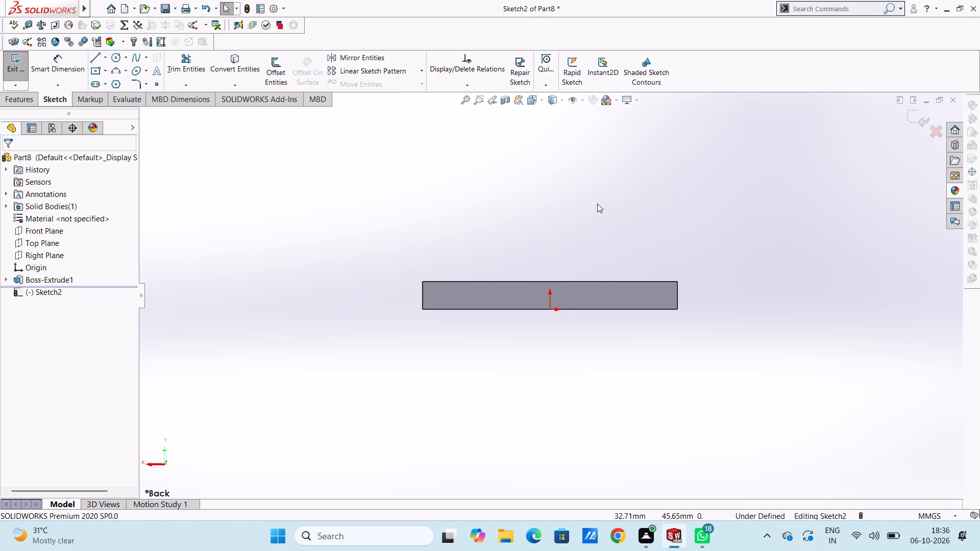
click(105, 73)
click(104, 82)
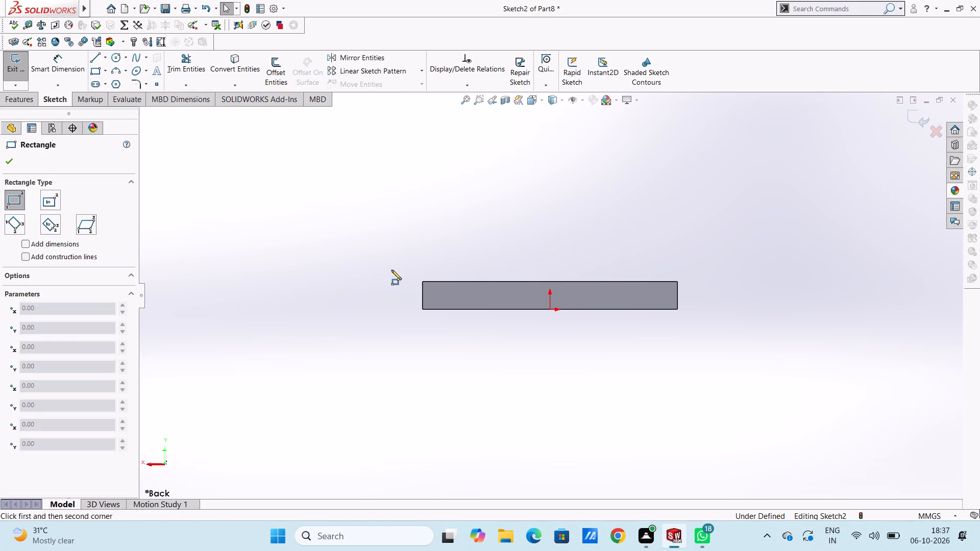
click(423, 310)
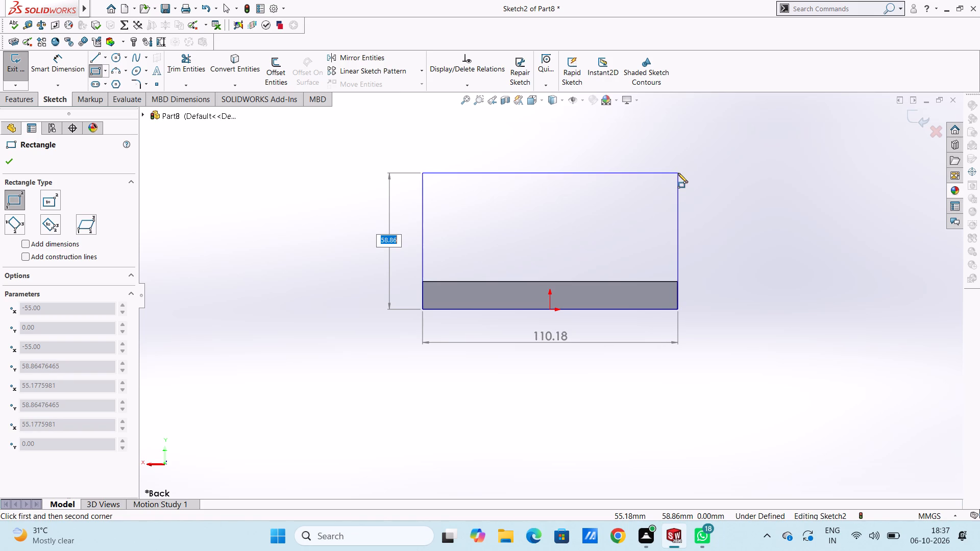
text(62)
key(Return)
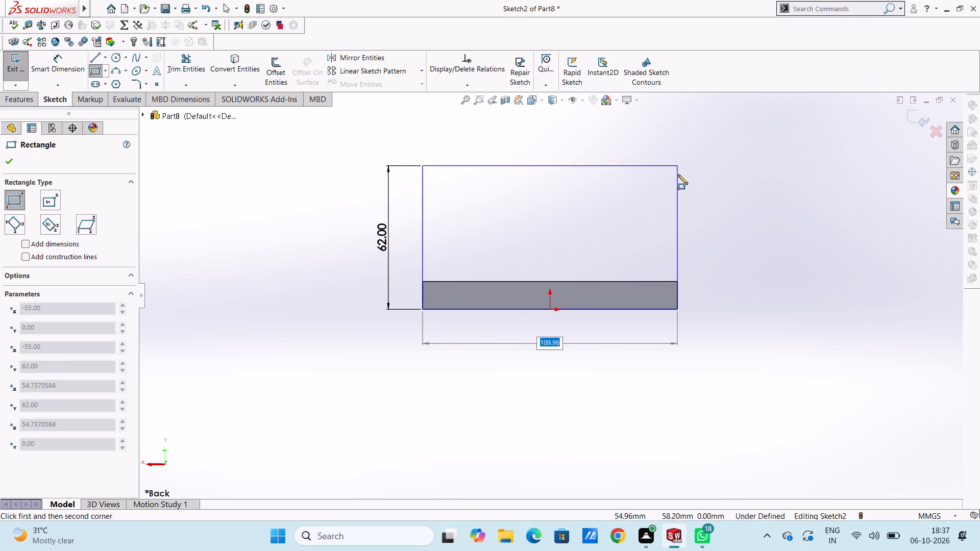
text(110)
key(Return)
key(Escape)
key(Escape)
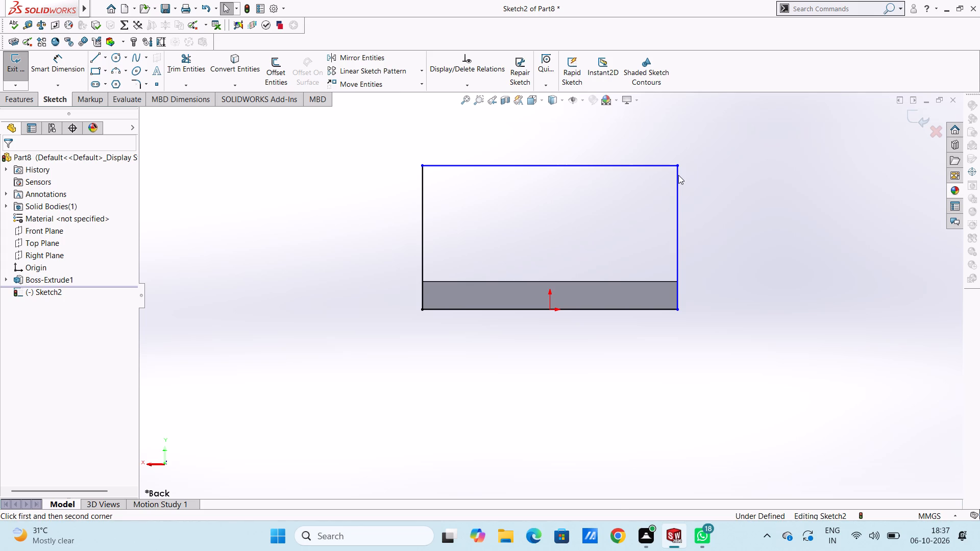
scroll(691, 208, up, 2)
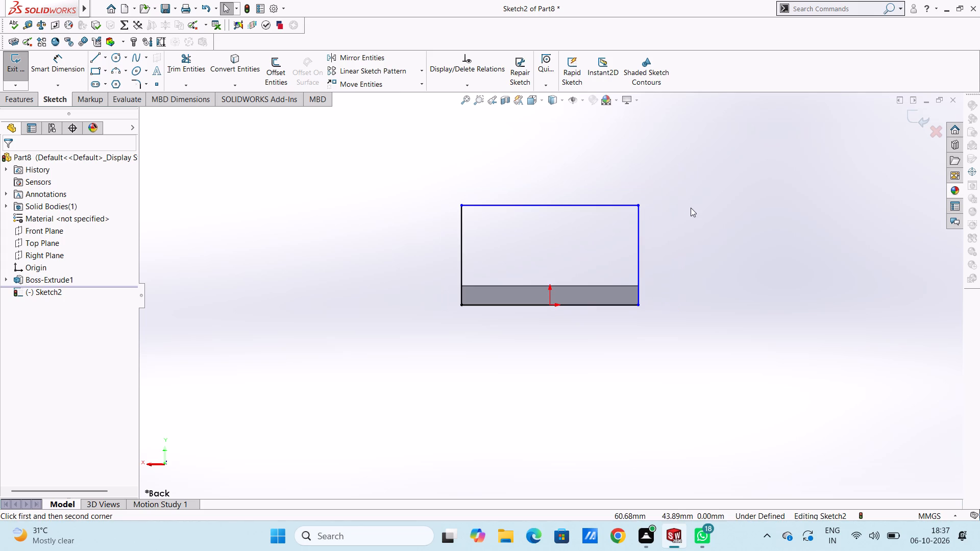
scroll(586, 176, down, 1)
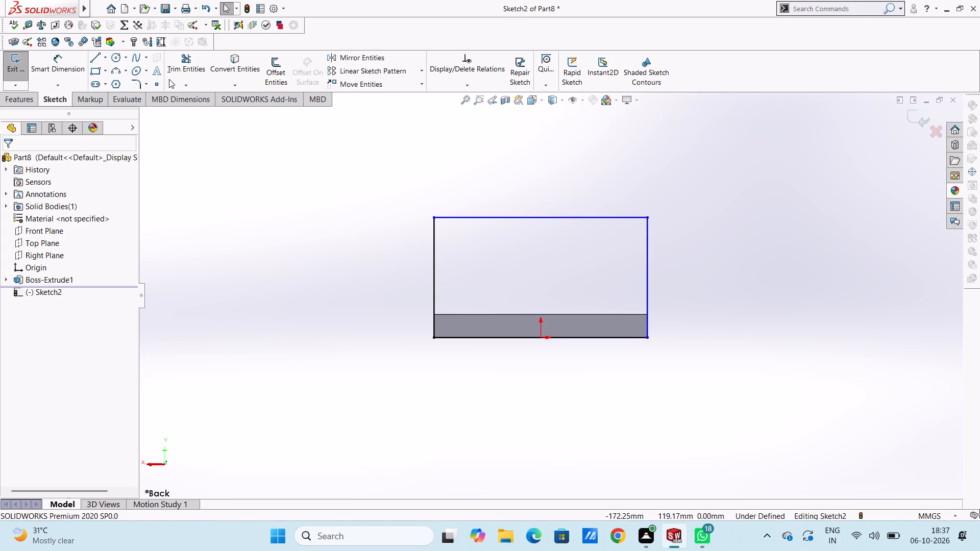
Dimension the back-face rectangle with a height of 62 mm and a width of 110 mm.
click(70, 67)
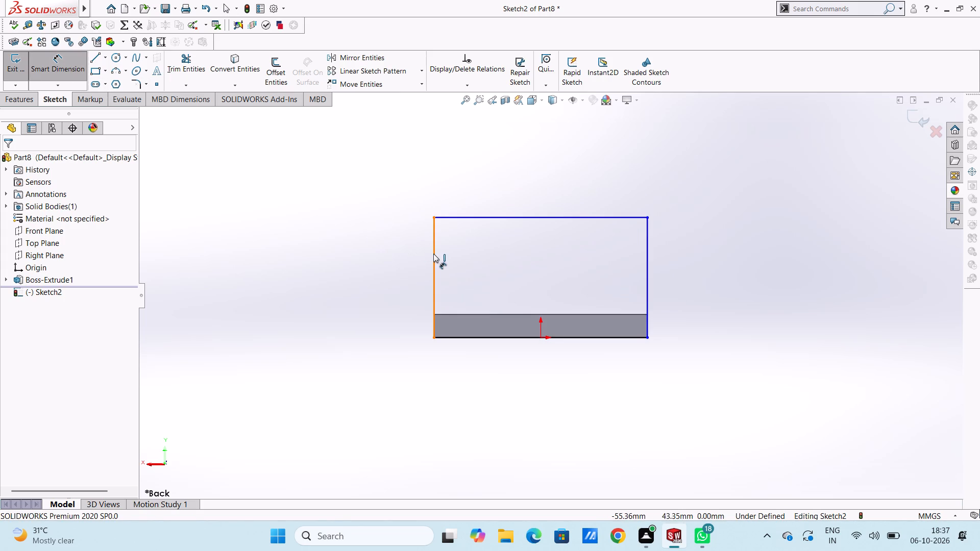
click(433, 254)
click(369, 253)
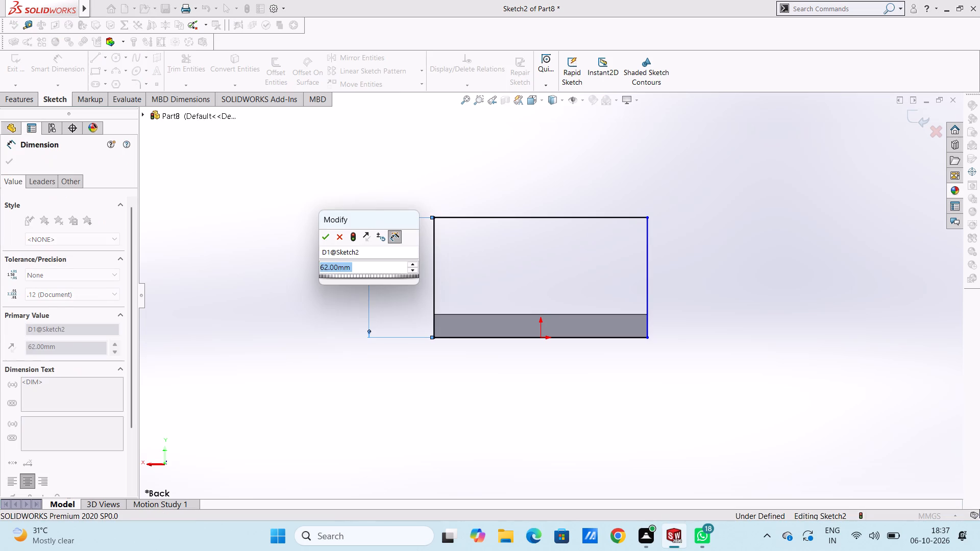
click(326, 239)
click(324, 238)
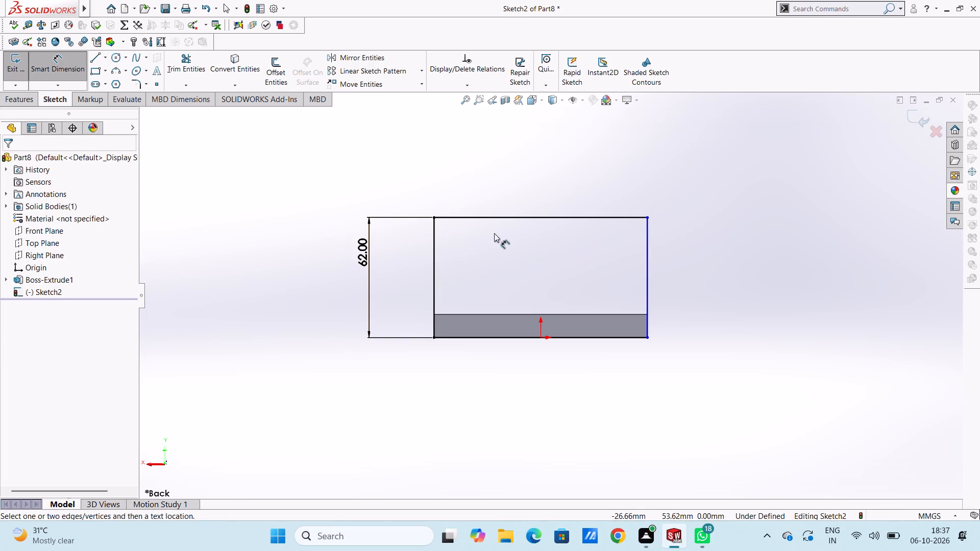
click(516, 218)
click(518, 163)
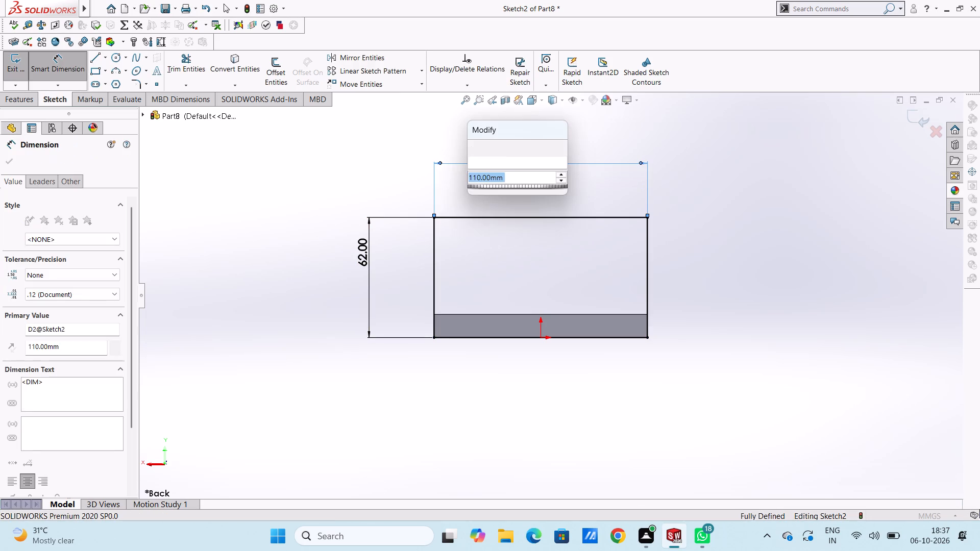
click(476, 143)
click(474, 143)
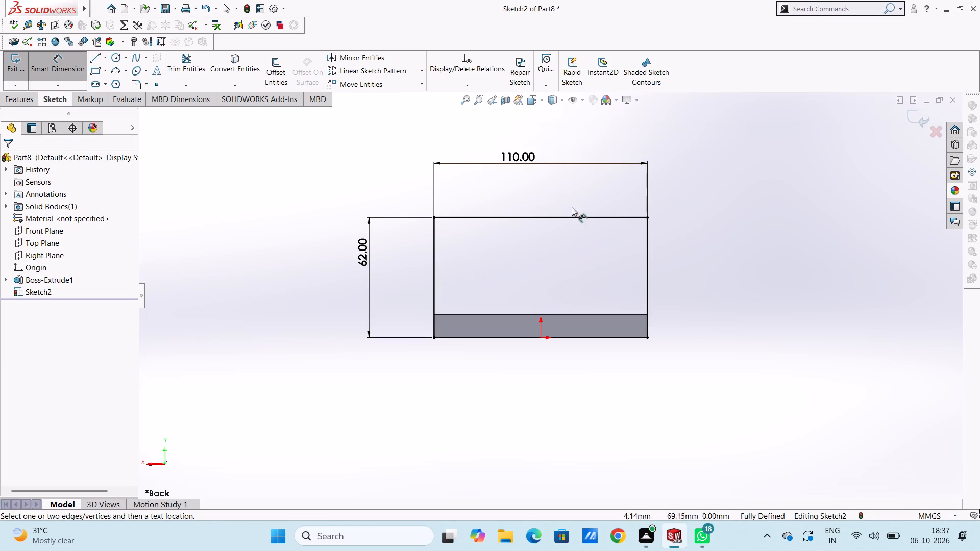
Round the rectangle's two upper corners with 12 mm sketch fillets.
scroll(600, 216, down, 2)
scroll(554, 277, up, 1)
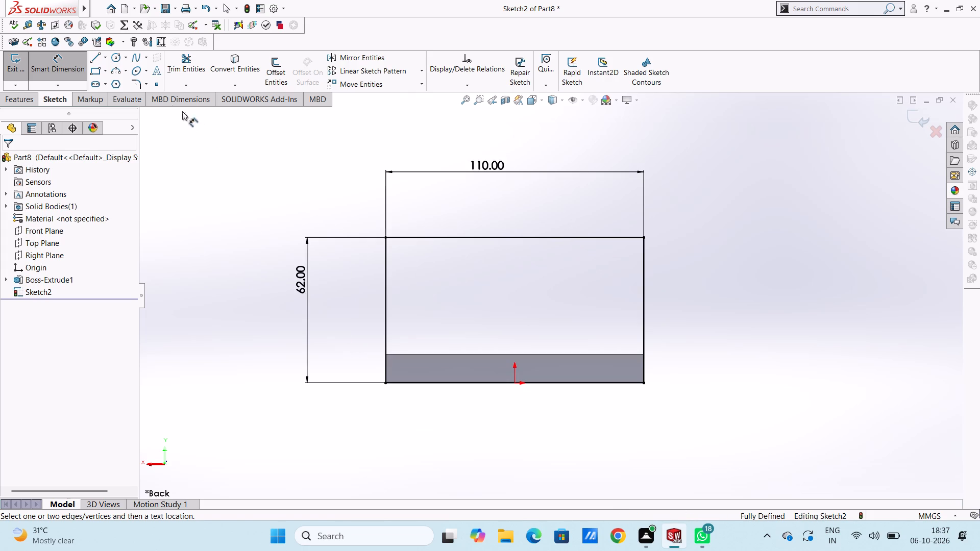
click(132, 85)
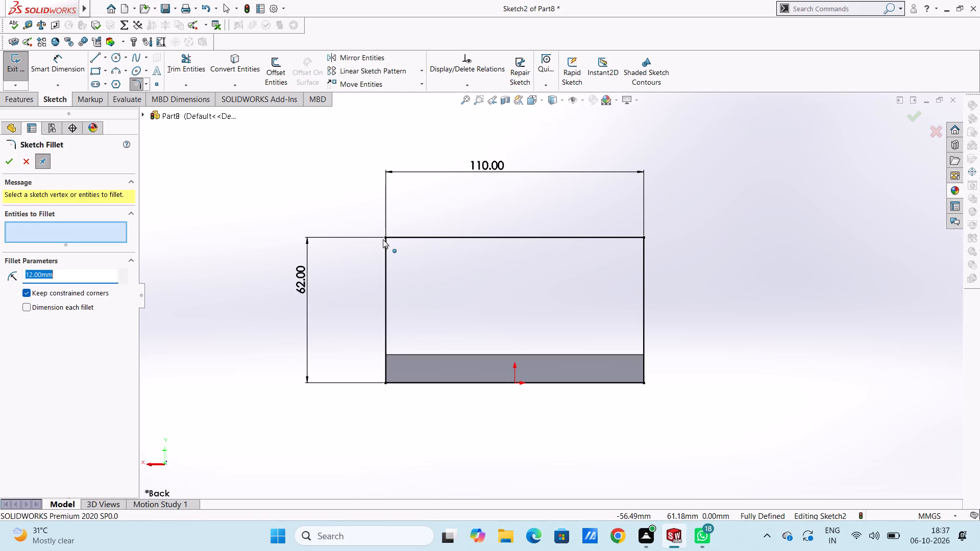
click(383, 239)
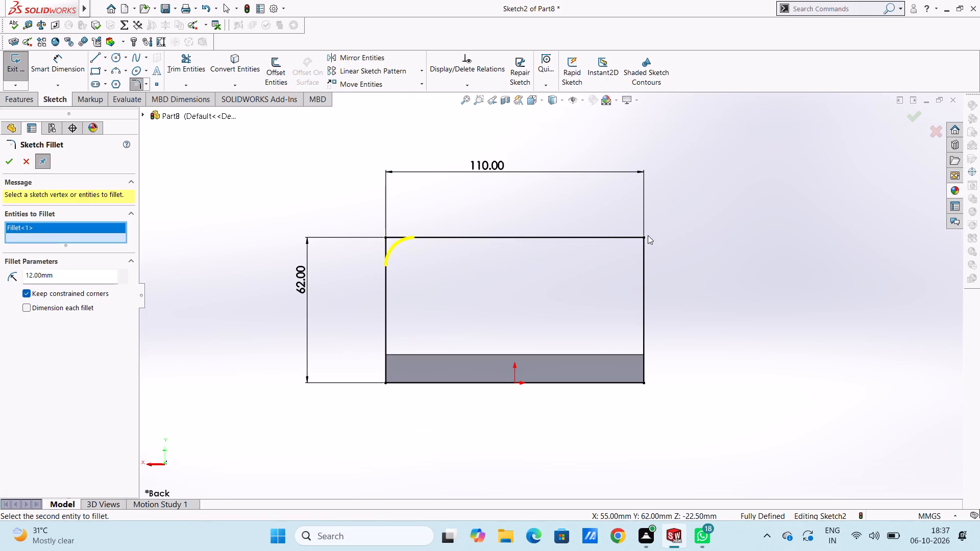
click(644, 237)
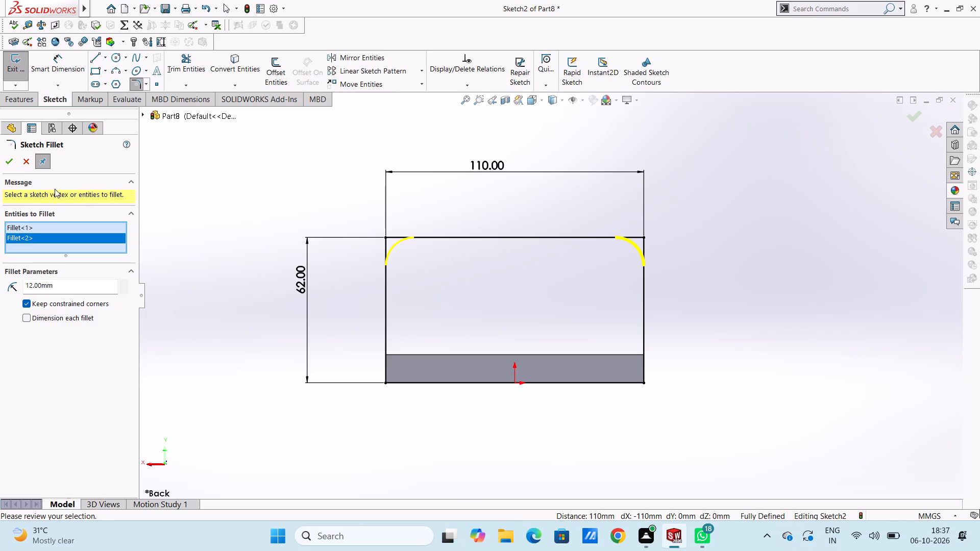
click(12, 163)
click(12, 163)
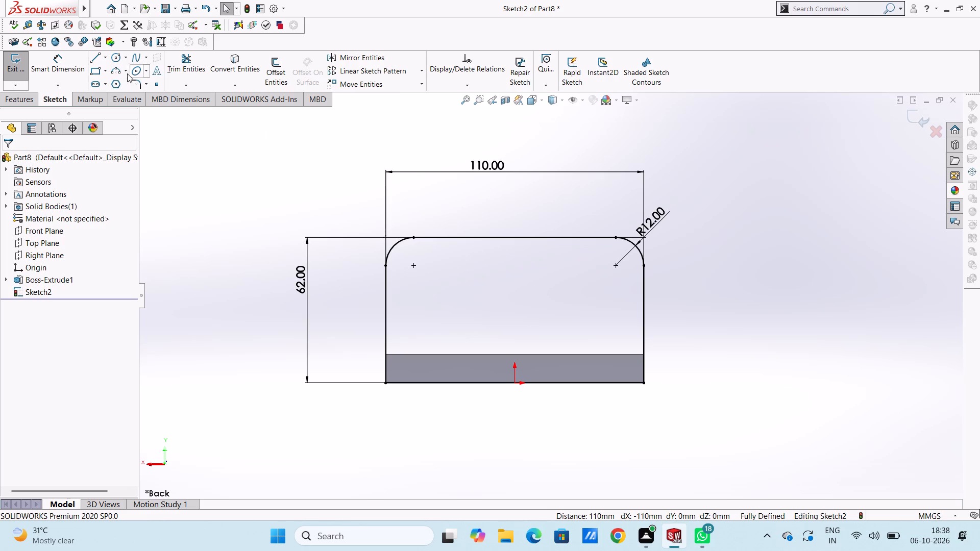
Sketch a circle centred on each upper fillet's centre point, about 16.4 mm diameter at the upper-left and 12.5 mm at the upper-right.
click(117, 58)
click(411, 268)
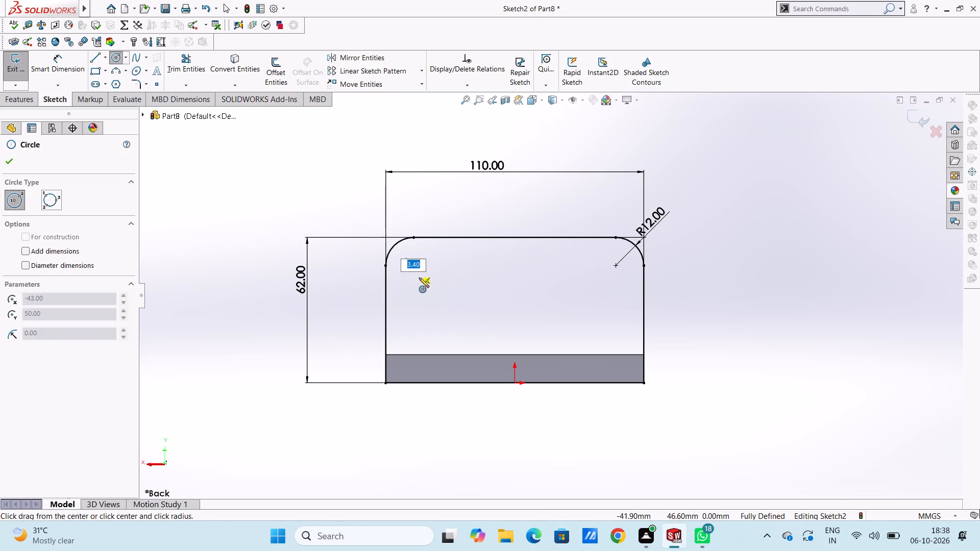
click(423, 283)
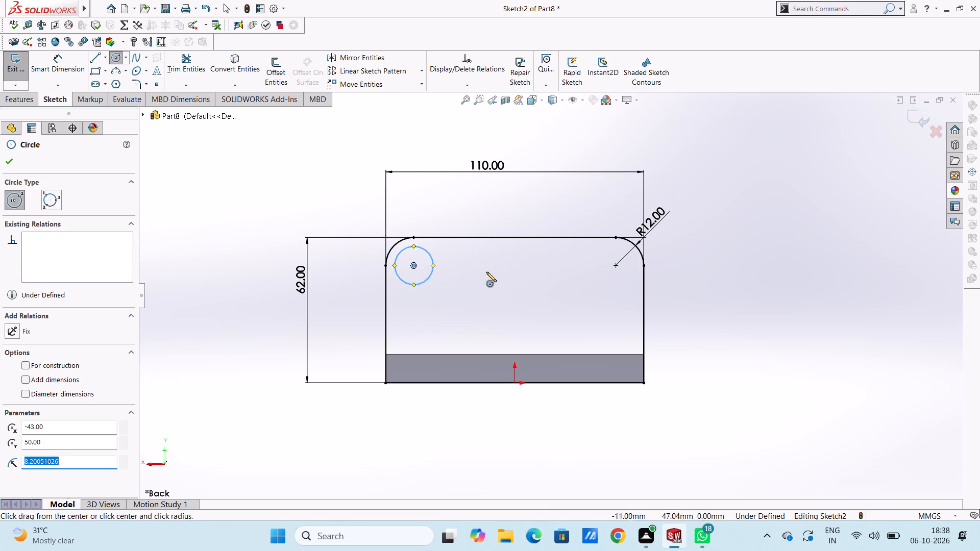
click(614, 265)
click(620, 280)
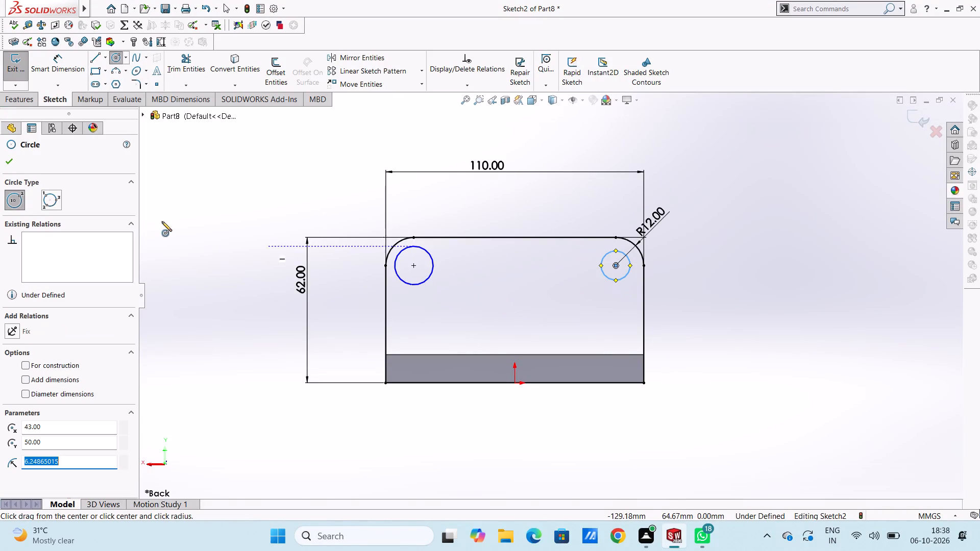
click(10, 162)
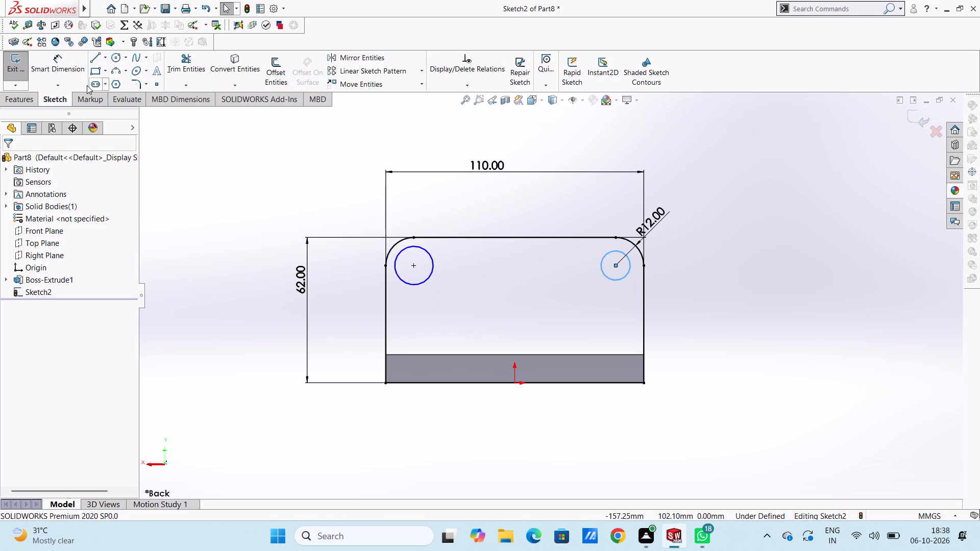
Dimension the circle at the sketch's upper-left corner to a diameter of 10 mm.
click(76, 67)
click(419, 285)
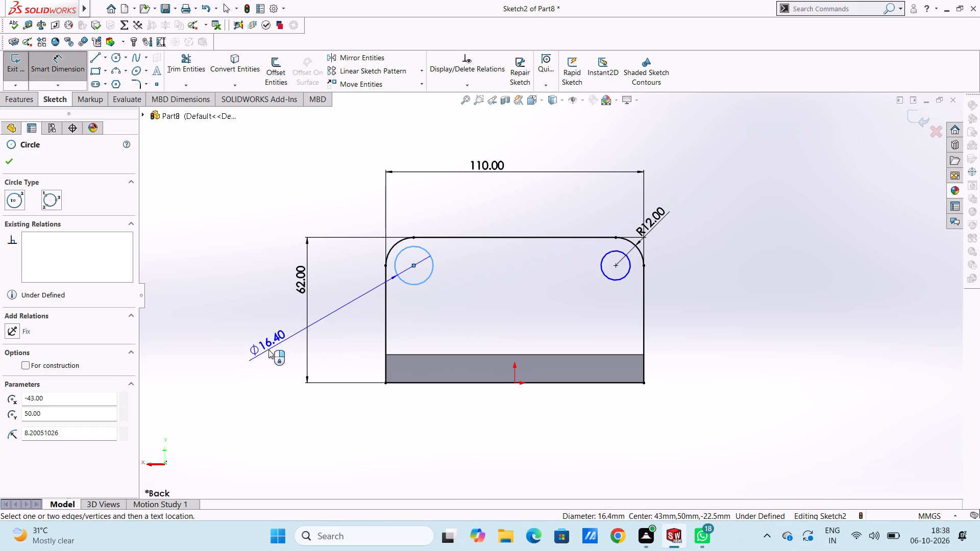
click(256, 354)
text(10)
key(Return)
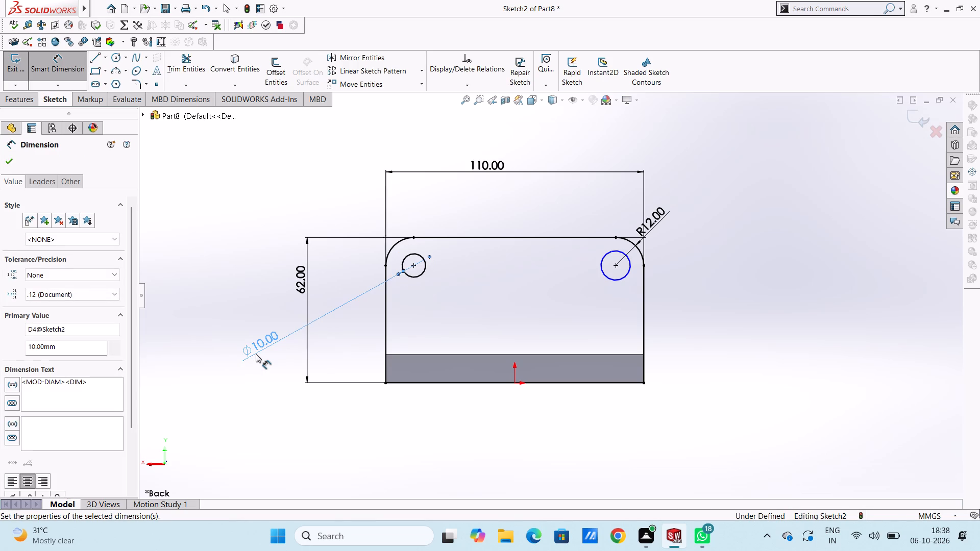
click(249, 292)
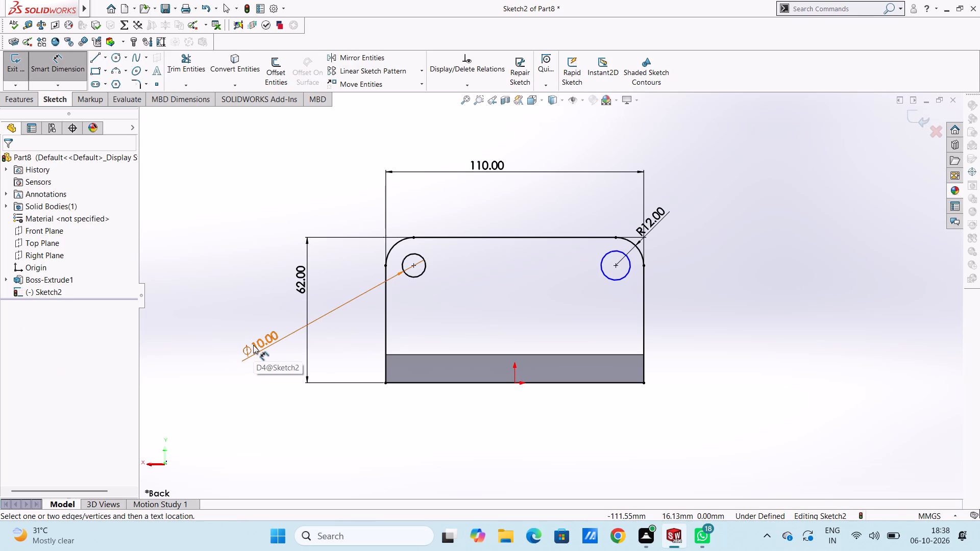
Set the upper-left circle's diameter to 12 mm.
double_click(253, 345)
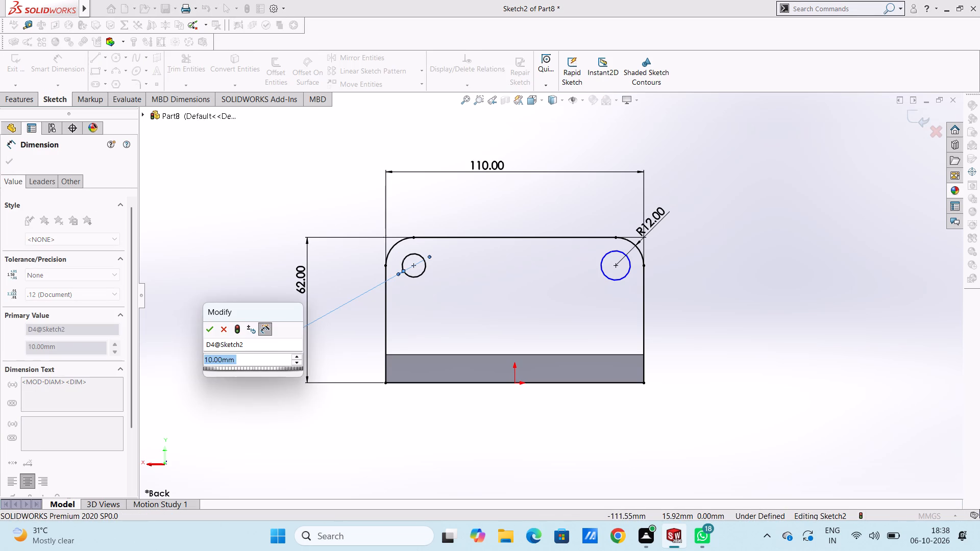
text(12)
key(Return)
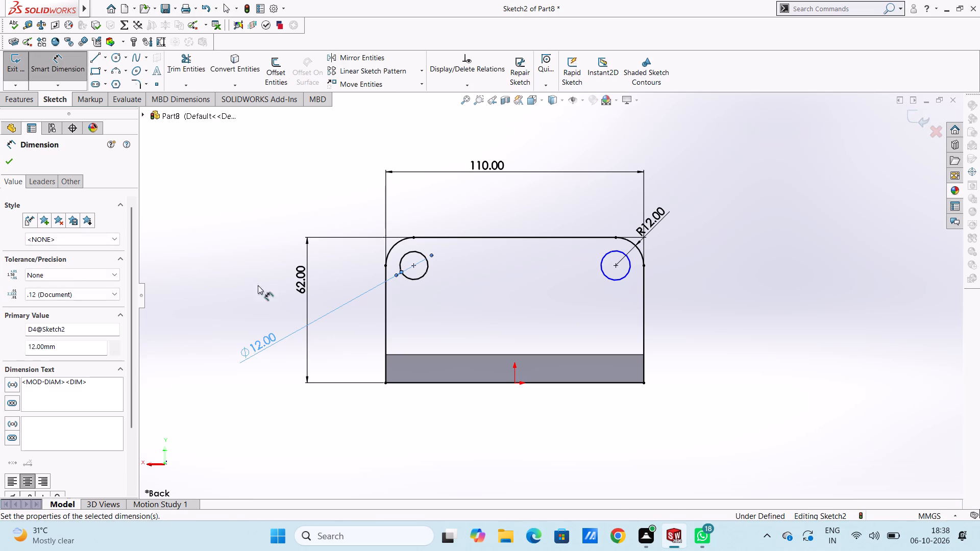
click(259, 233)
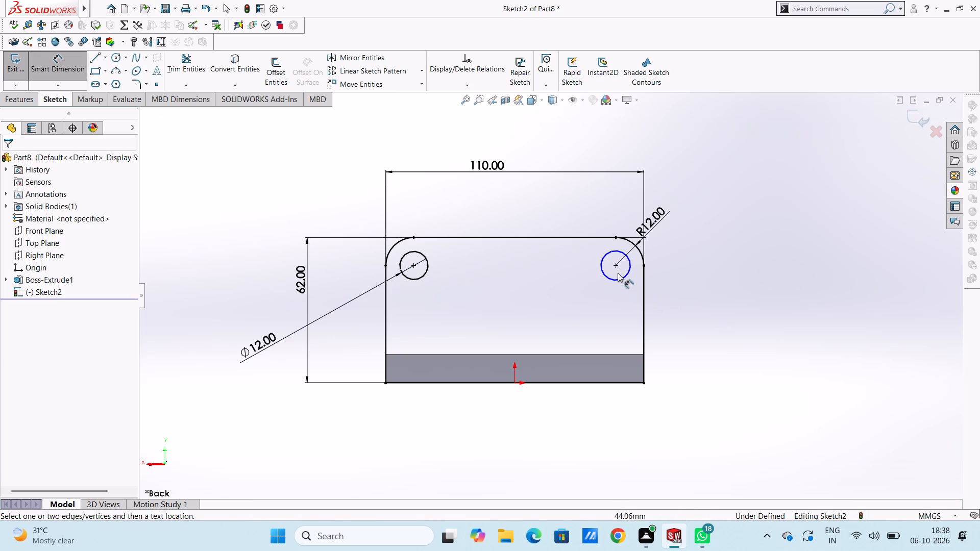
Dimension the circle at the sketch's upper-right corner to a diameter of 12 mm.
click(618, 281)
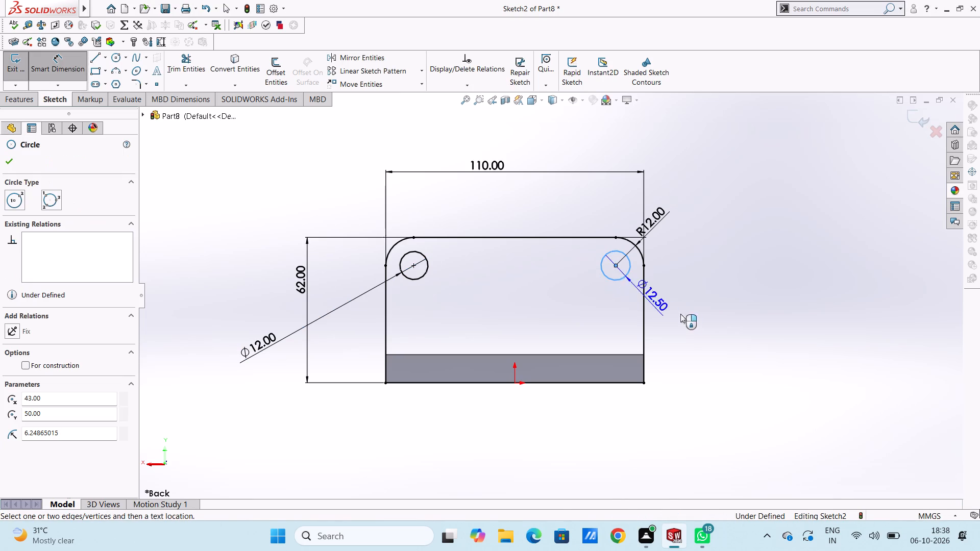
click(763, 375)
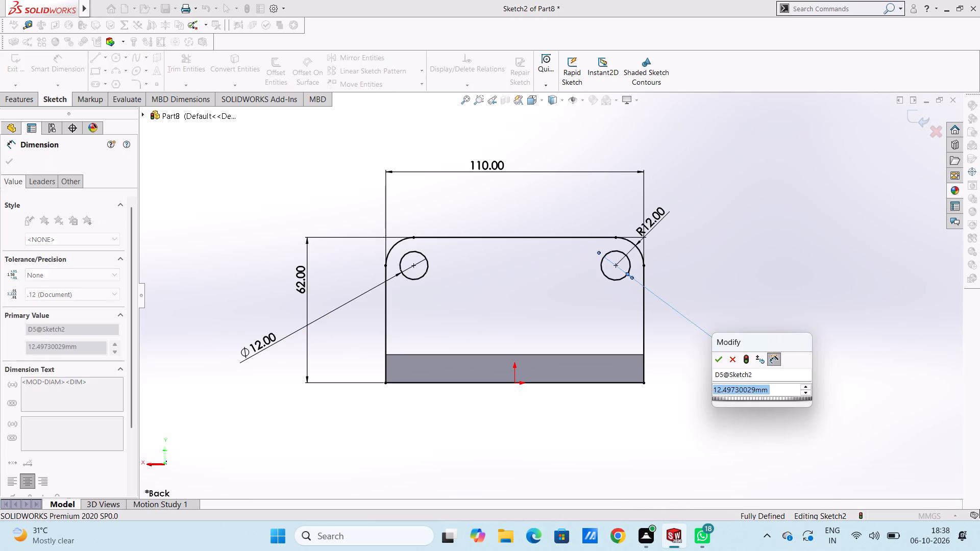
text(12)
key(Return)
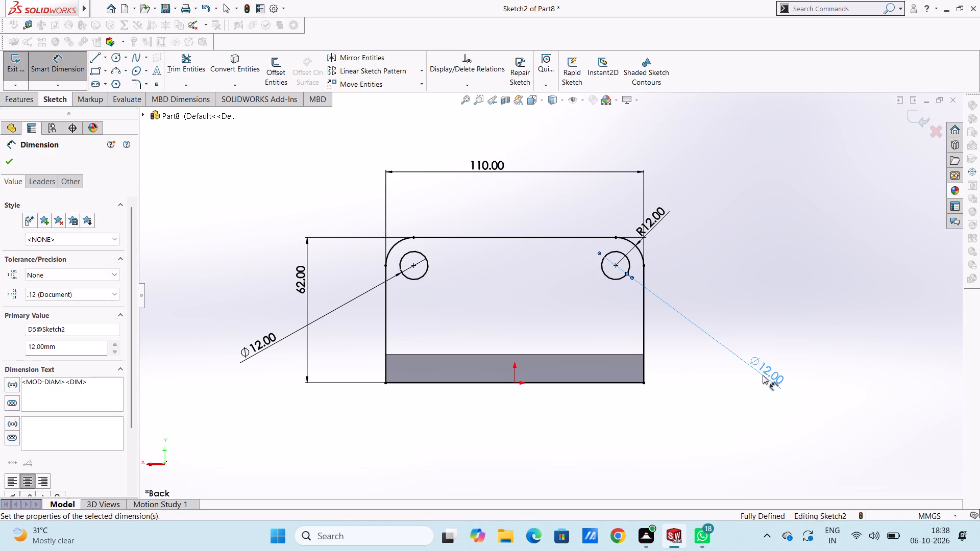
click(739, 310)
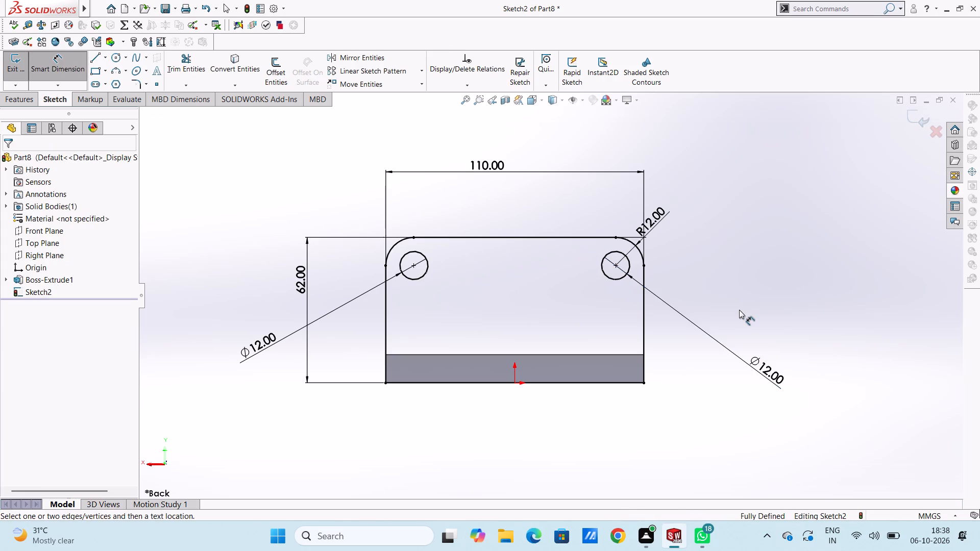
Extrude the upright sketch as a boss with a blind depth of 12 mm, reversed to run over the base plate and merged with it.
scroll(739, 310, up, 2)
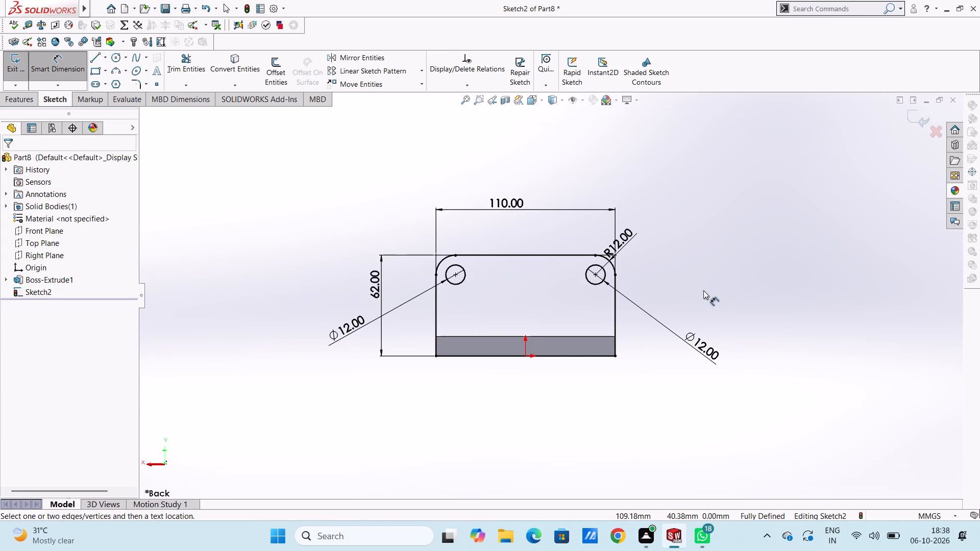
middle_drag(703, 290, 762, 321)
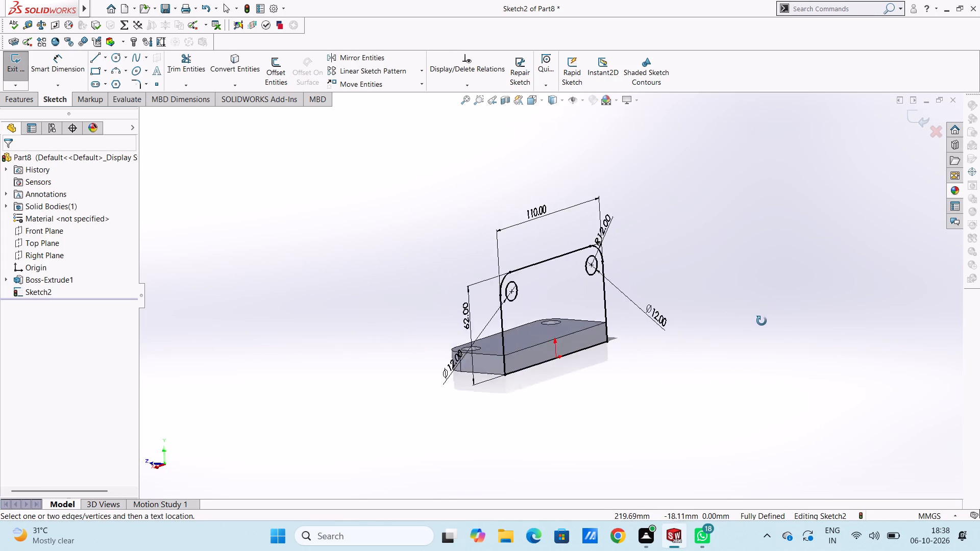
middle_drag(762, 321, 778, 313)
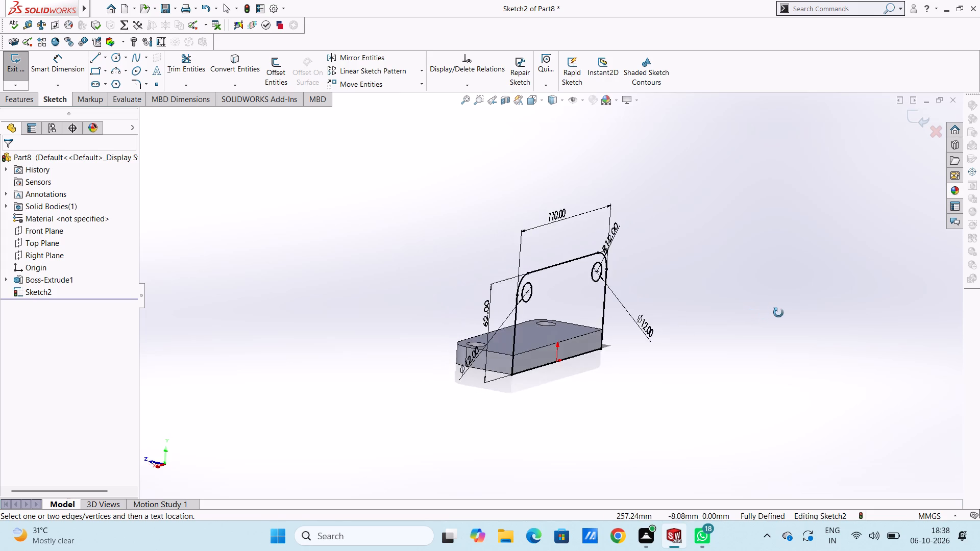
middle_drag(778, 313, 771, 310)
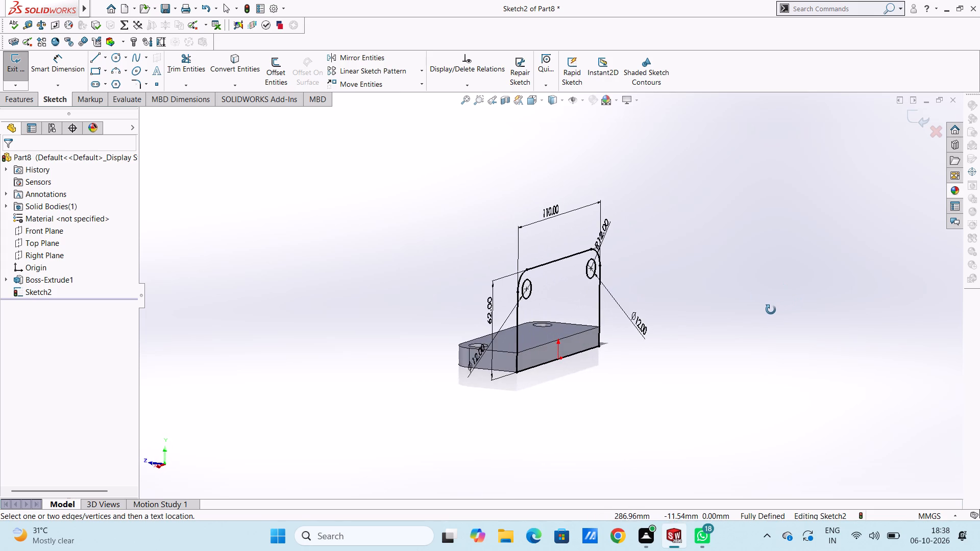
middle_drag(771, 310, 769, 310)
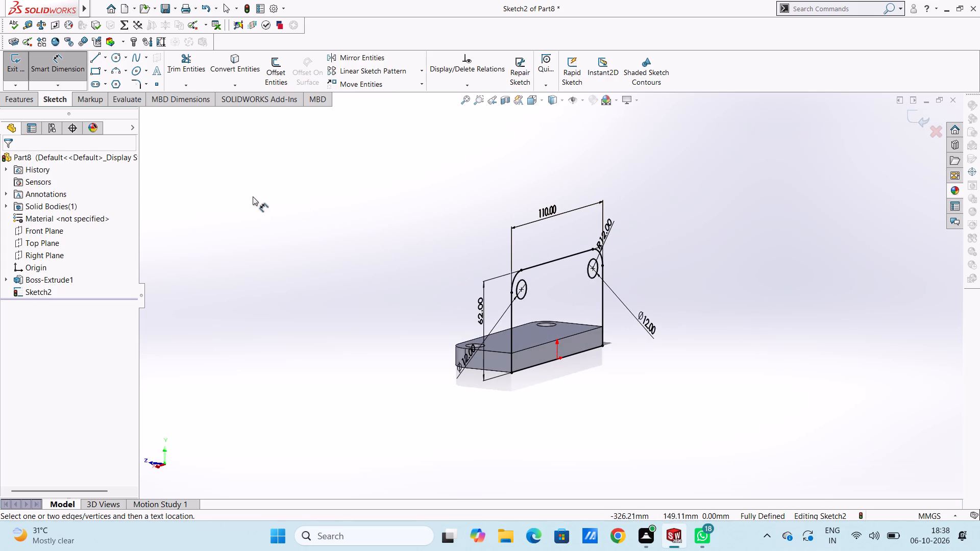
click(54, 67)
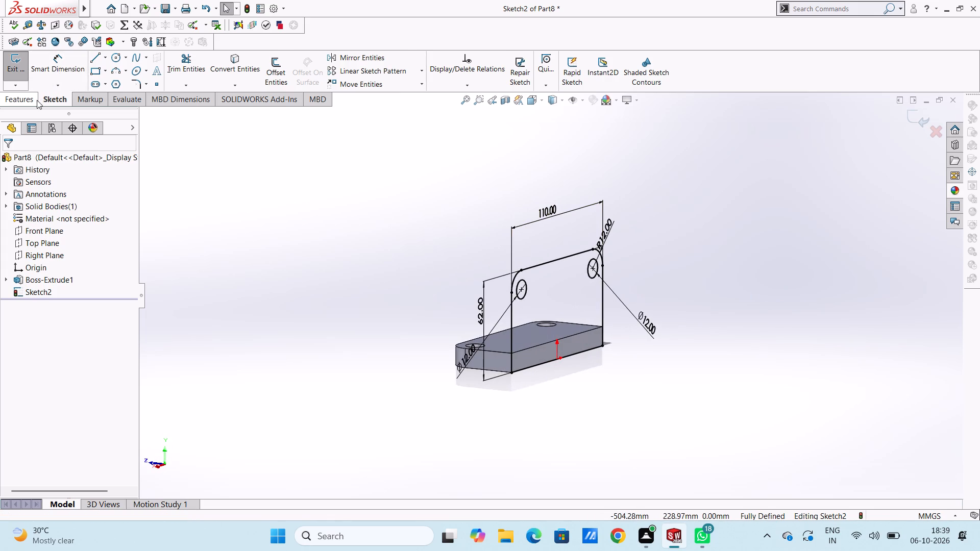
click(37, 100)
click(28, 70)
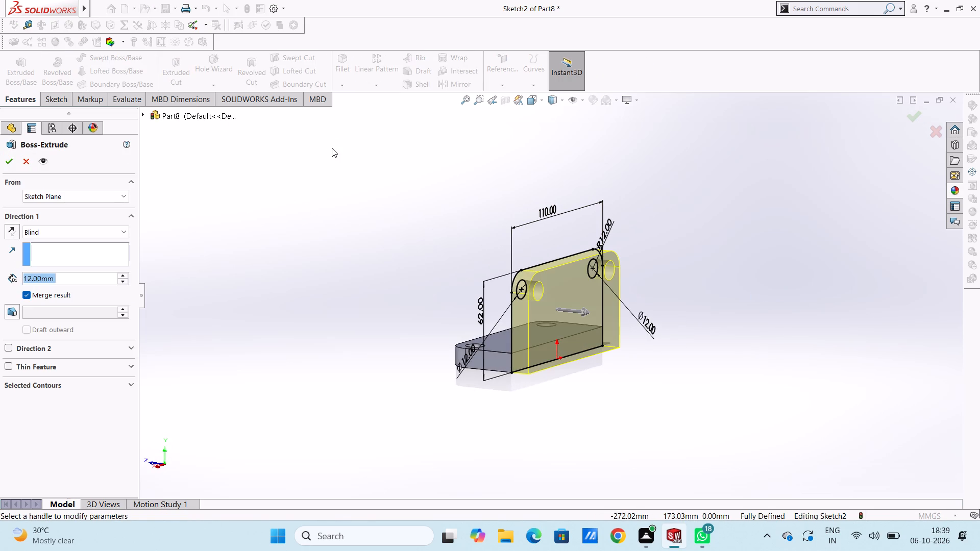
click(12, 227)
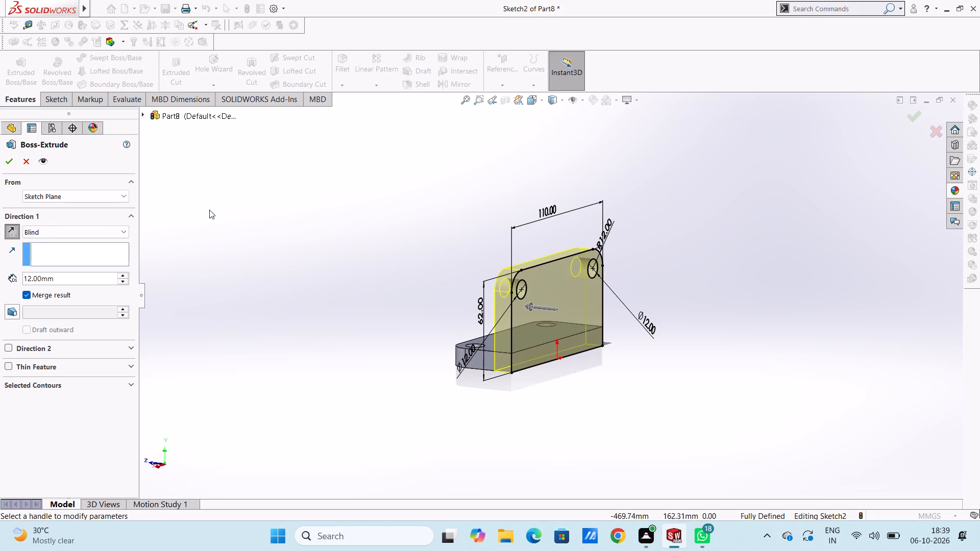
middle_drag(265, 198, 307, 220)
middle_click(307, 220)
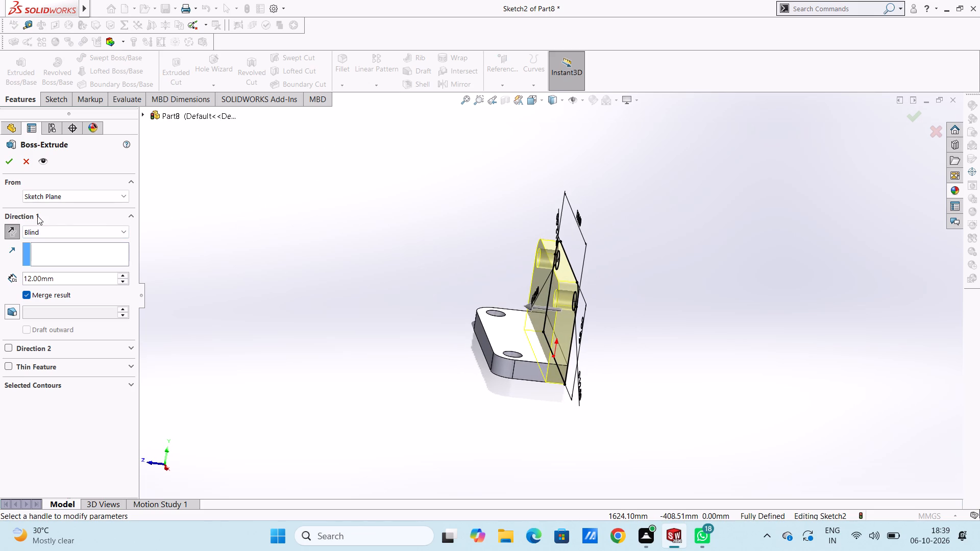
click(9, 163)
click(242, 219)
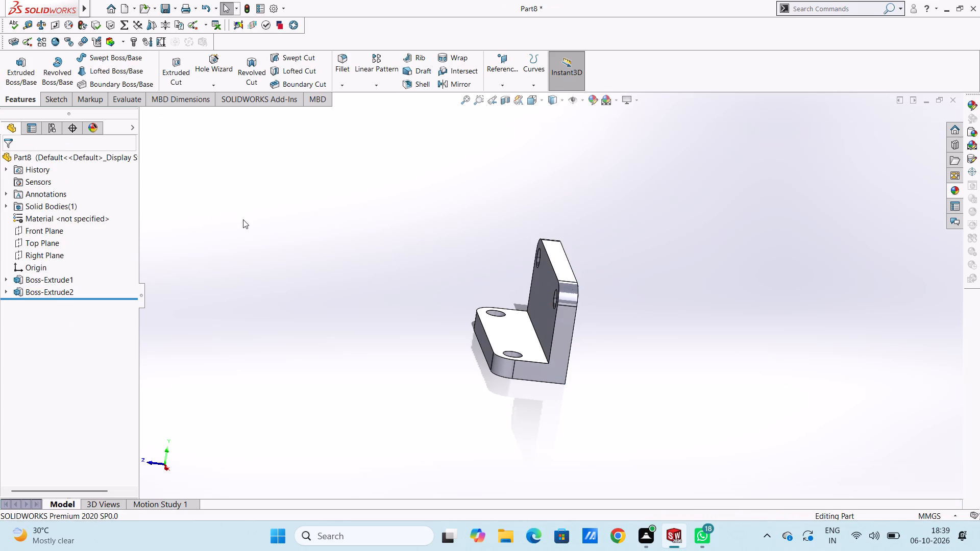
middle_drag(314, 203, 374, 260)
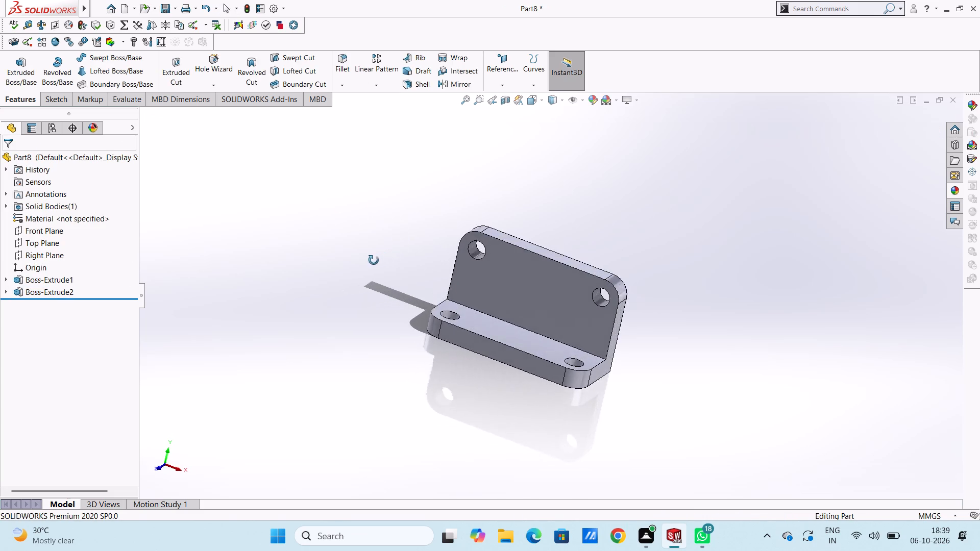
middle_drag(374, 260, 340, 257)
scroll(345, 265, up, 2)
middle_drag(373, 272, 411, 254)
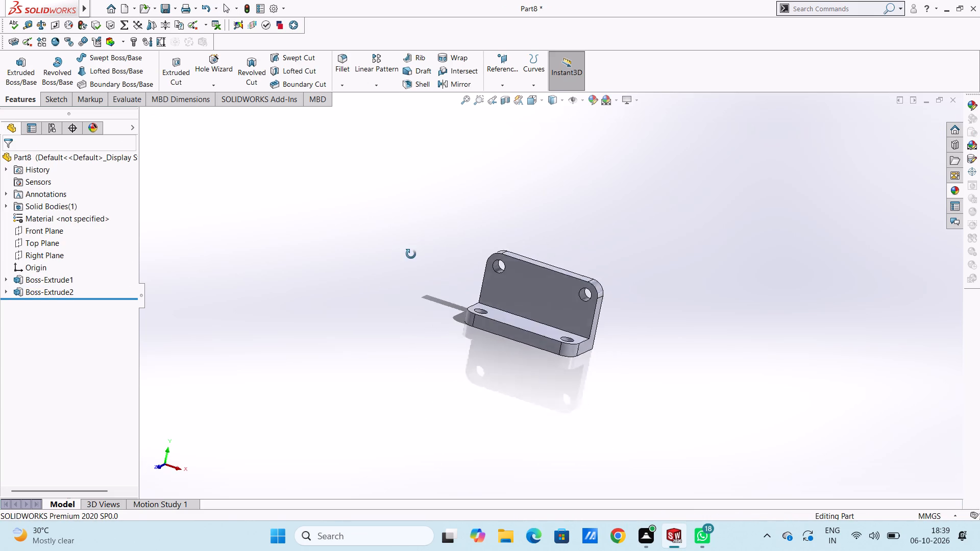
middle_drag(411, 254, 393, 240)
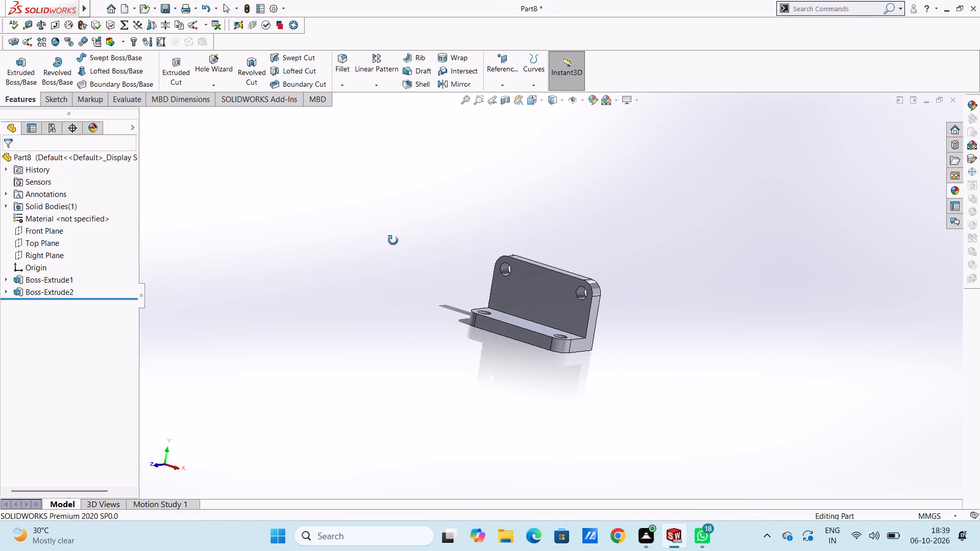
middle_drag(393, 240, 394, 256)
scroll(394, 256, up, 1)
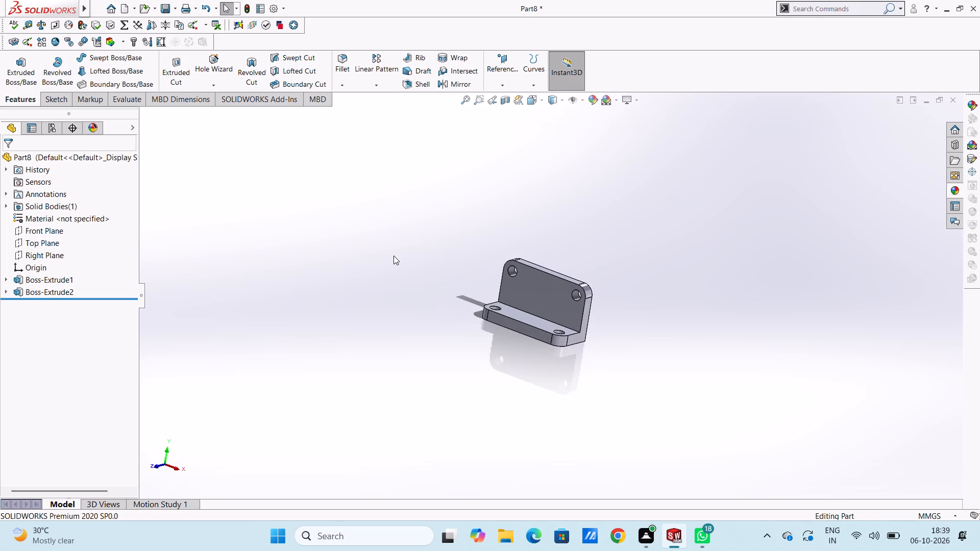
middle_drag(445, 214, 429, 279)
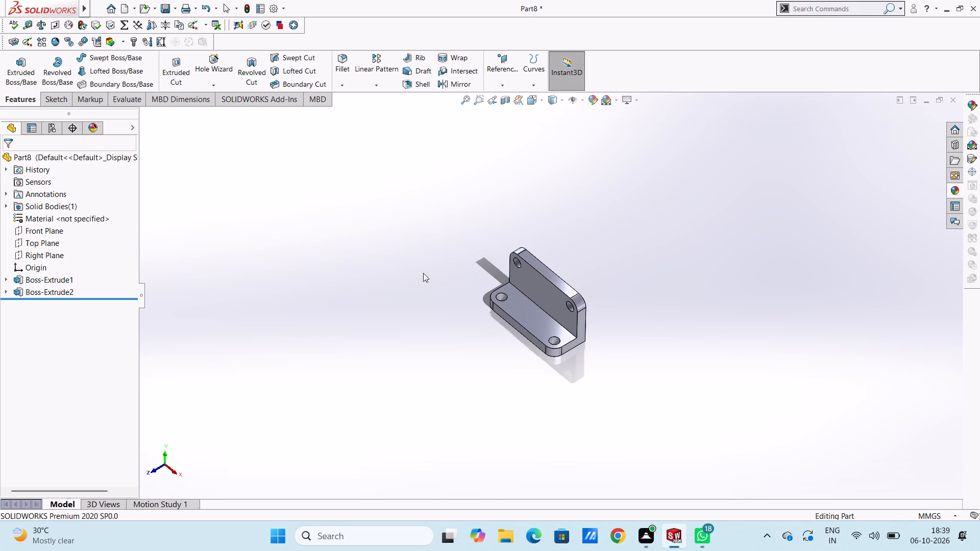
Sketch a 60 × 6 mm corner rectangle on the base plate's front face, with its lower side on the plate's bottom edge.
key(ctrl+1)
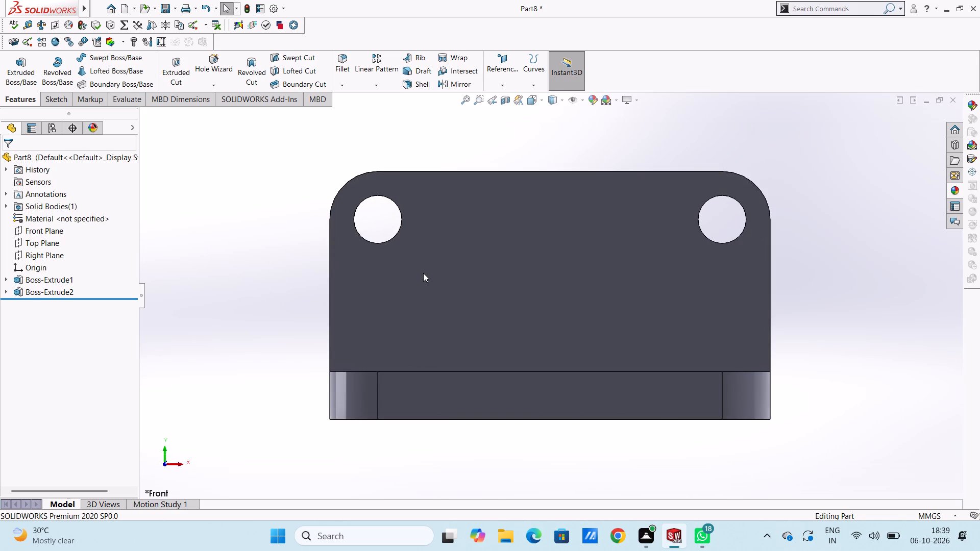
scroll(423, 273, up, 4)
click(554, 347)
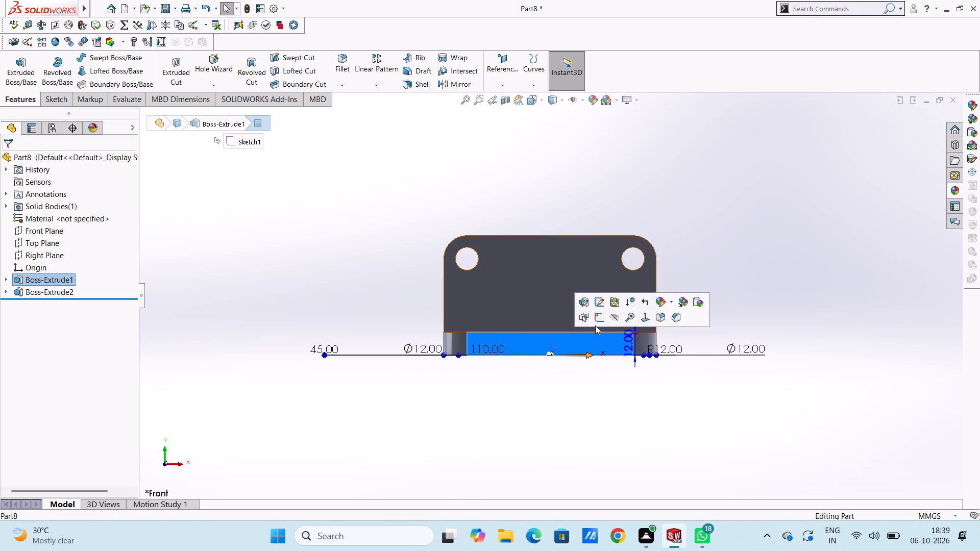
click(595, 323)
click(628, 193)
scroll(559, 380, down, 3)
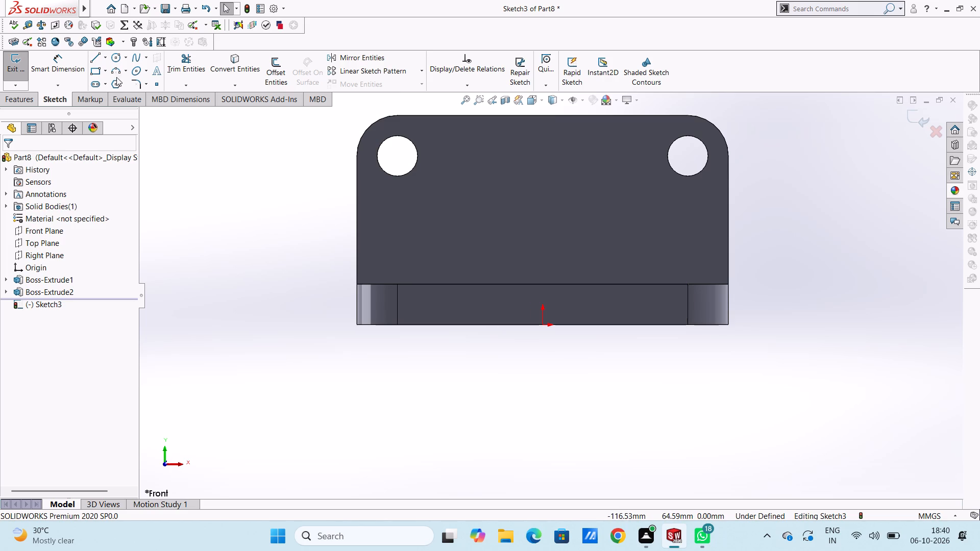
click(90, 72)
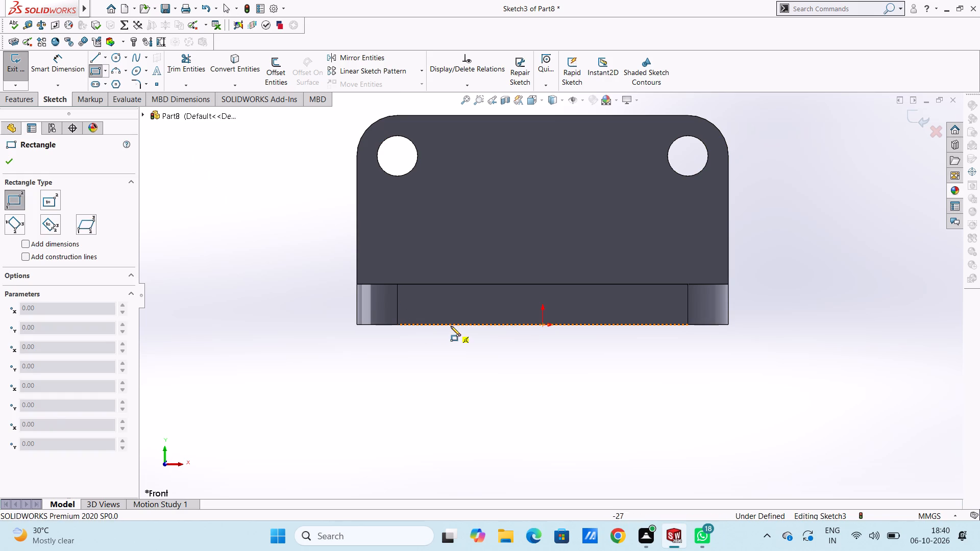
click(451, 325)
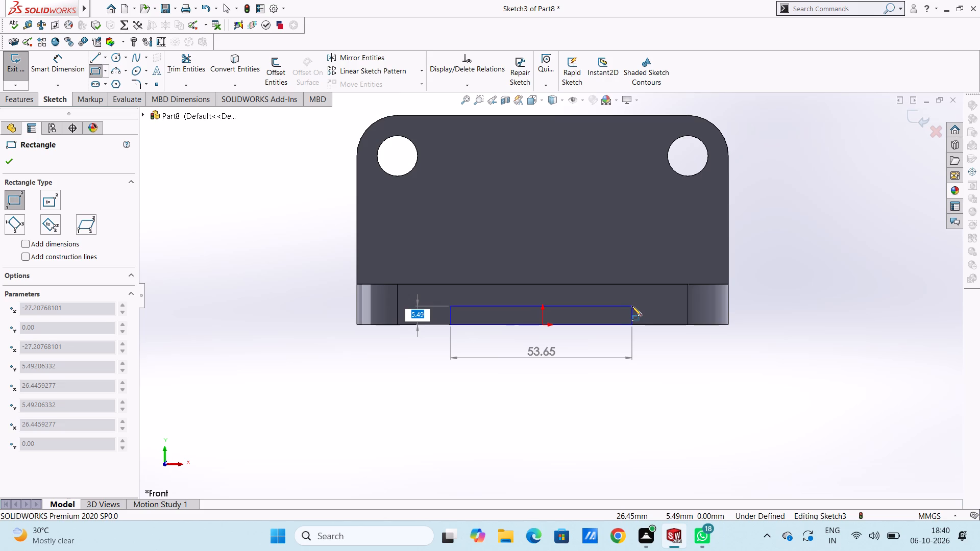
key(6)
key(Return)
text(60)
key(Return)
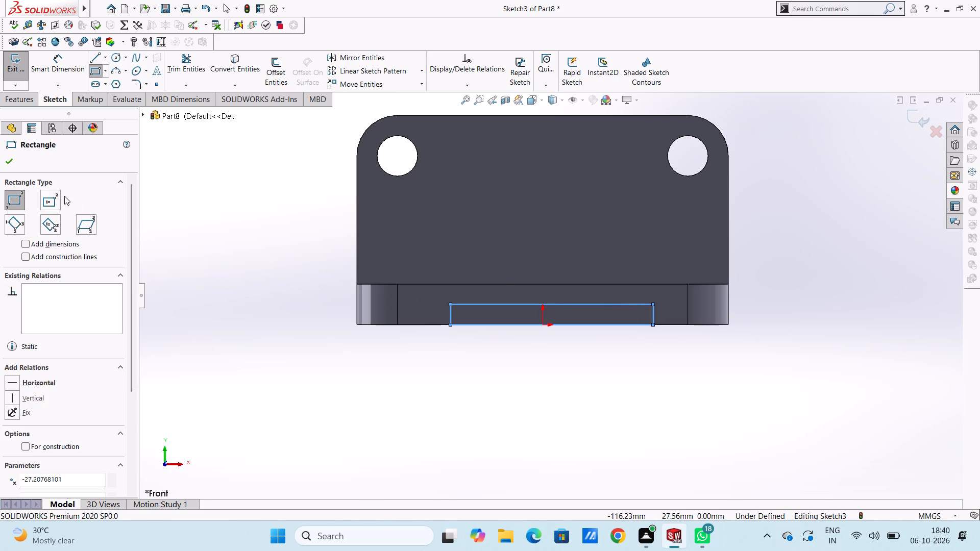
click(10, 161)
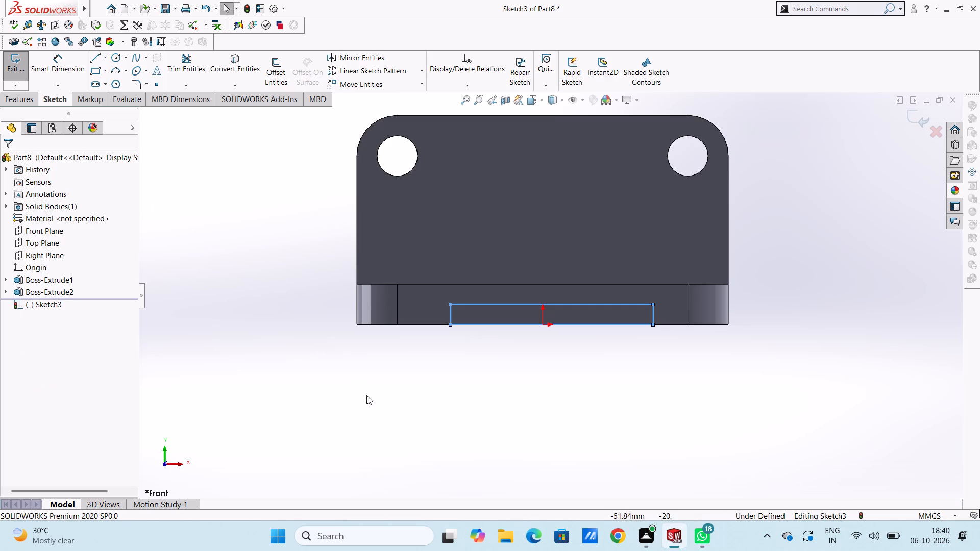
drag(399, 362, 396, 354)
Dimension the rectangle with a width of 60 mm and a height of 6 mm.
scroll(538, 341, up, 2)
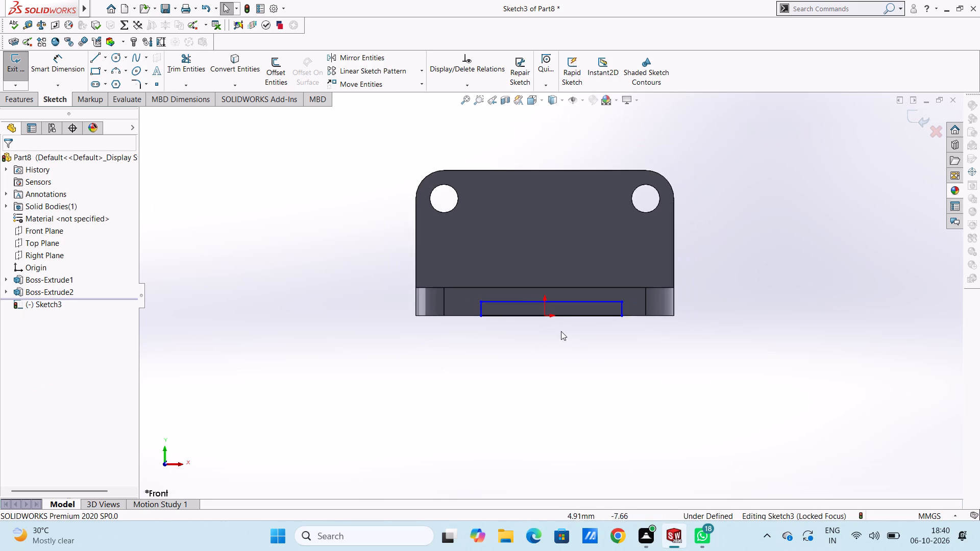
scroll(581, 336, down, 2)
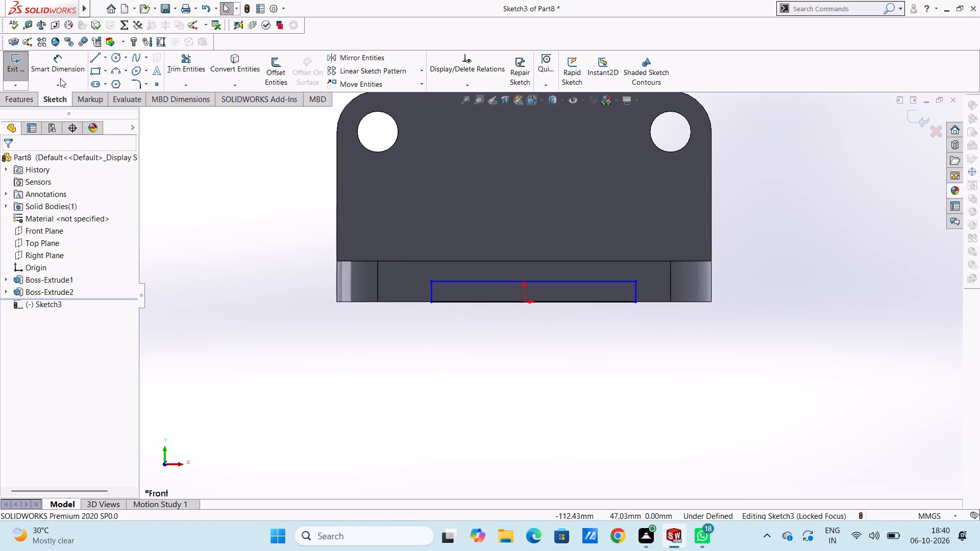
click(64, 58)
click(474, 299)
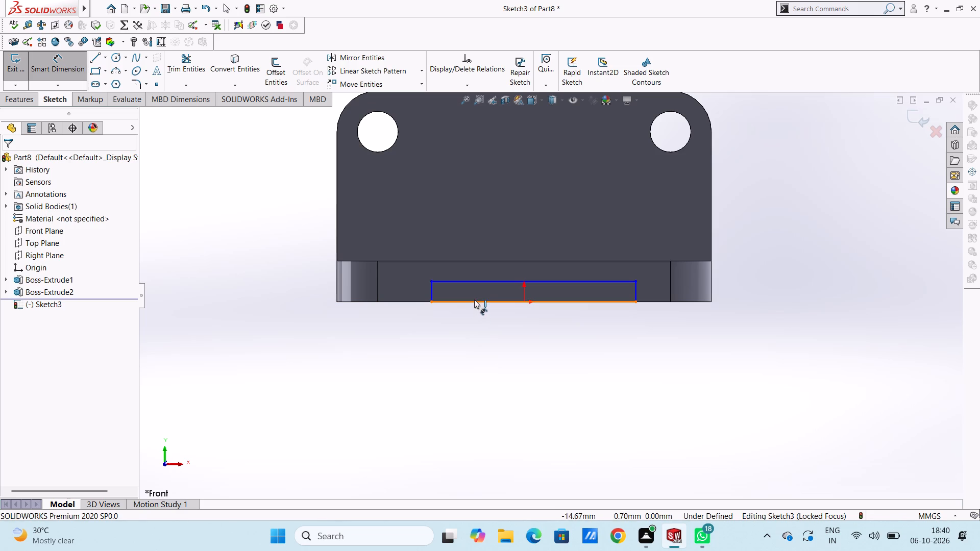
click(505, 402)
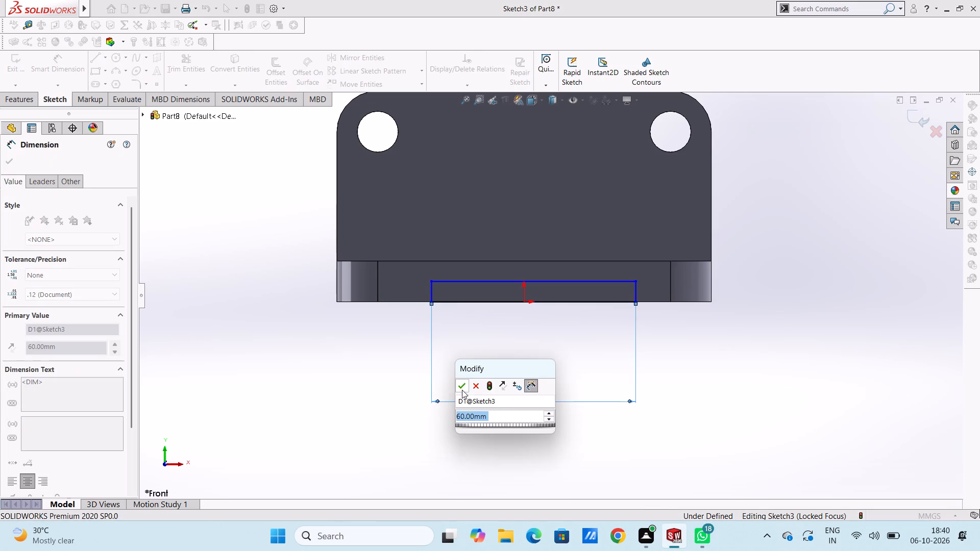
click(462, 389)
click(459, 363)
click(434, 292)
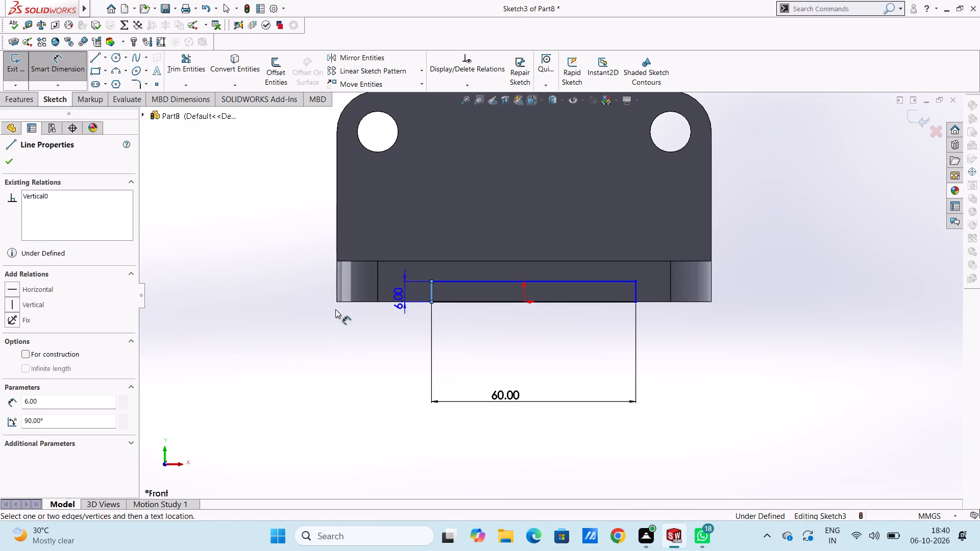
click(266, 316)
click(225, 301)
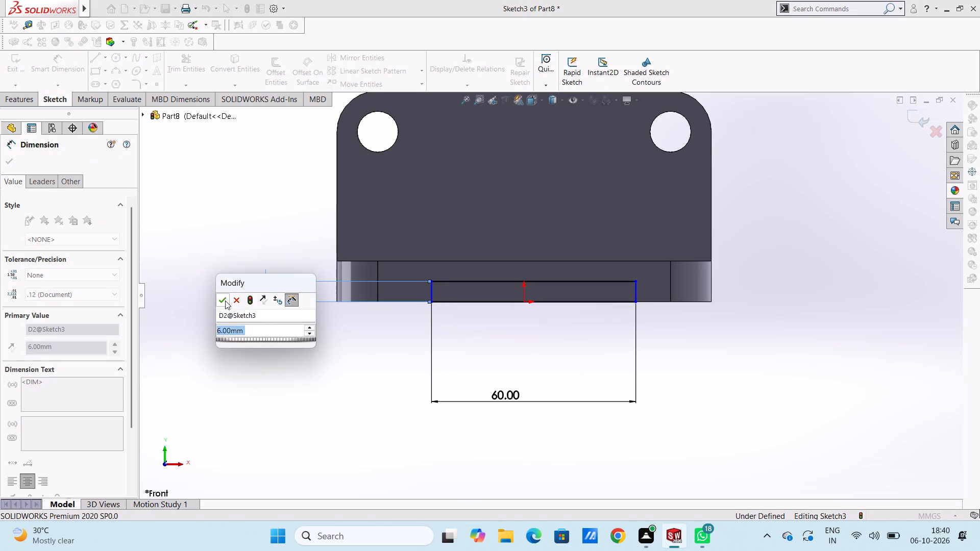
click(212, 260)
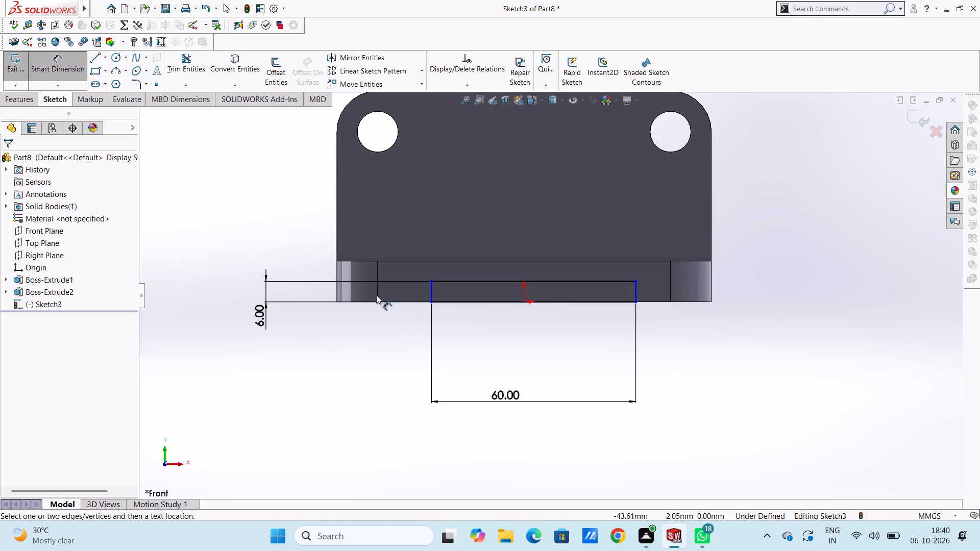
Dimension the distance from the base plate's left edge to the rectangle's left side to 25 mm.
click(336, 271)
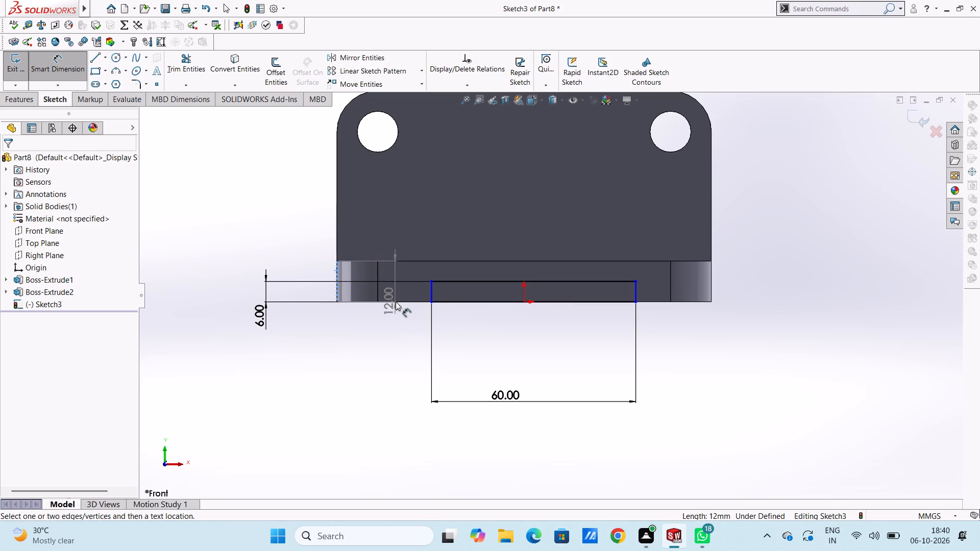
click(432, 291)
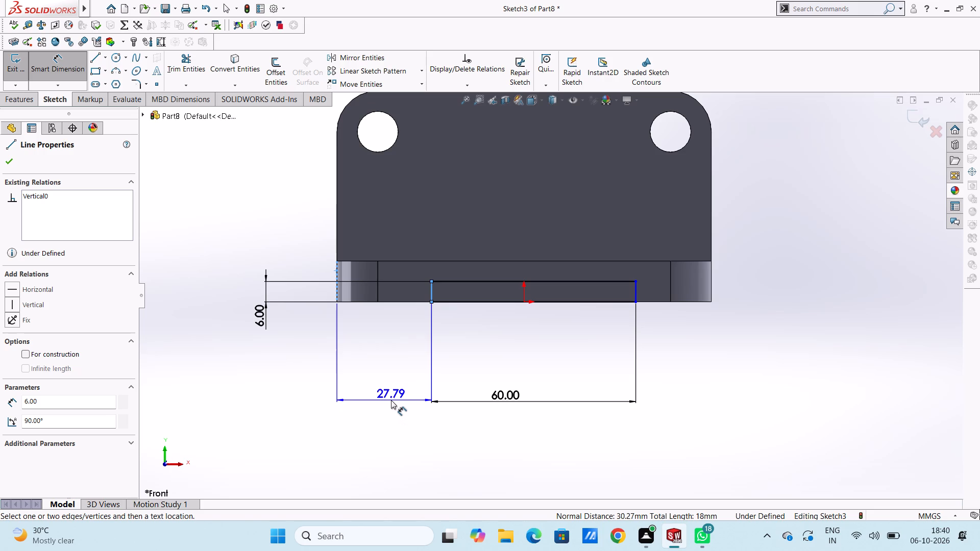
click(391, 402)
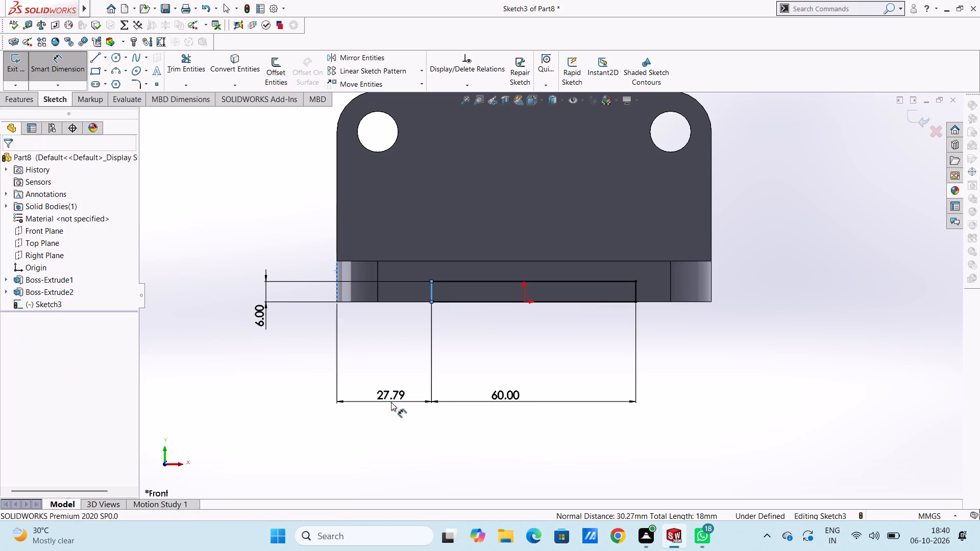
text(25)
key(Return)
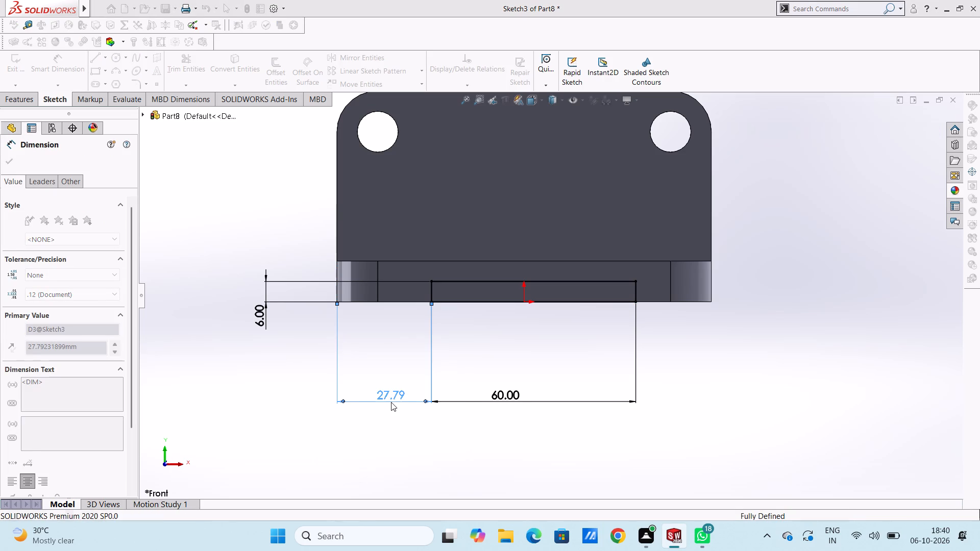
click(300, 408)
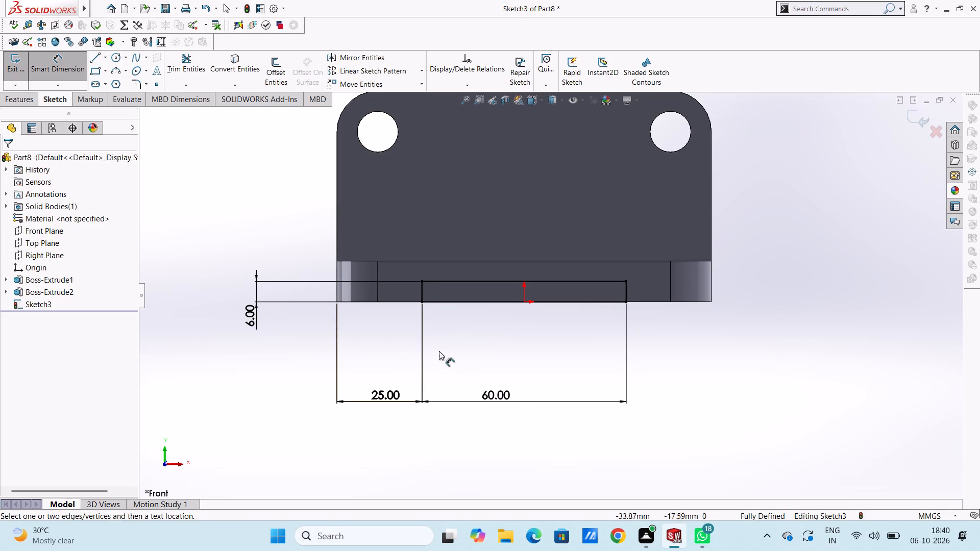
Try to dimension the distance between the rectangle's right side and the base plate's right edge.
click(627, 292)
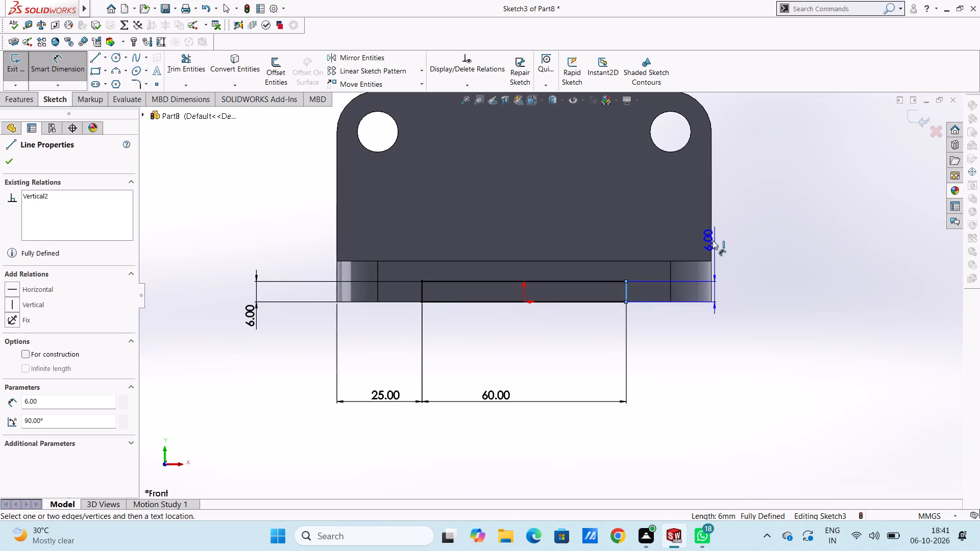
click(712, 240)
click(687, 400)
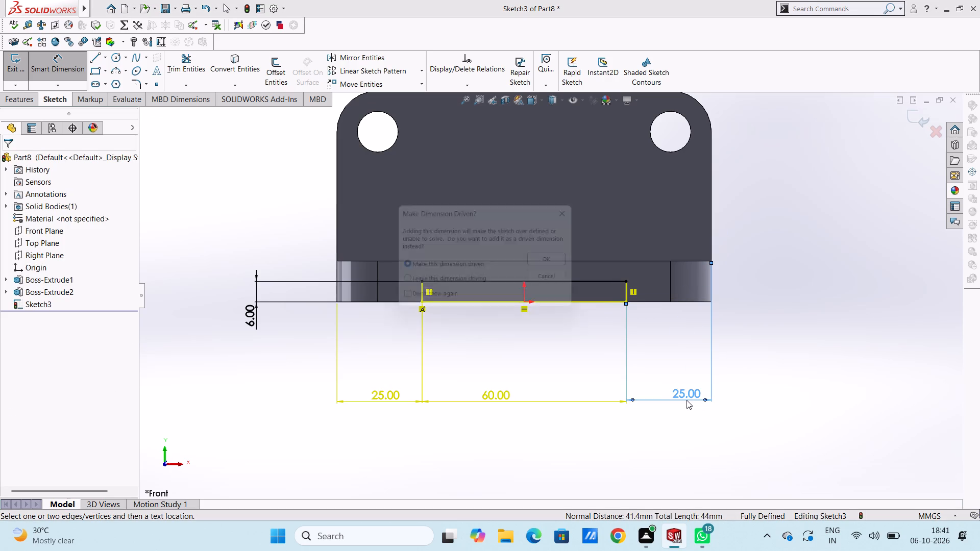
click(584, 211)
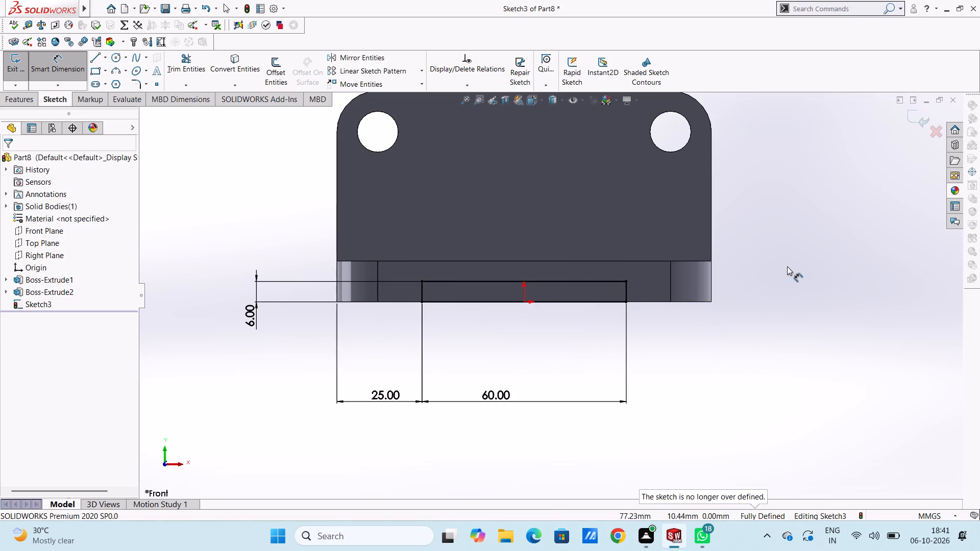
Cut-extrude the rectangle through the bracket's underside with a blind depth of 80 mm.
middle_drag(787, 267, 746, 328)
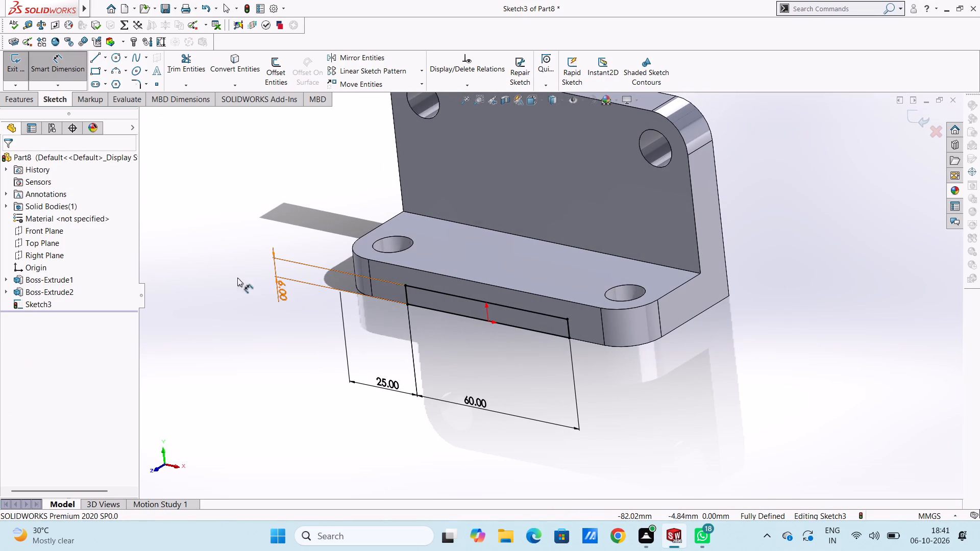
click(69, 67)
click(26, 104)
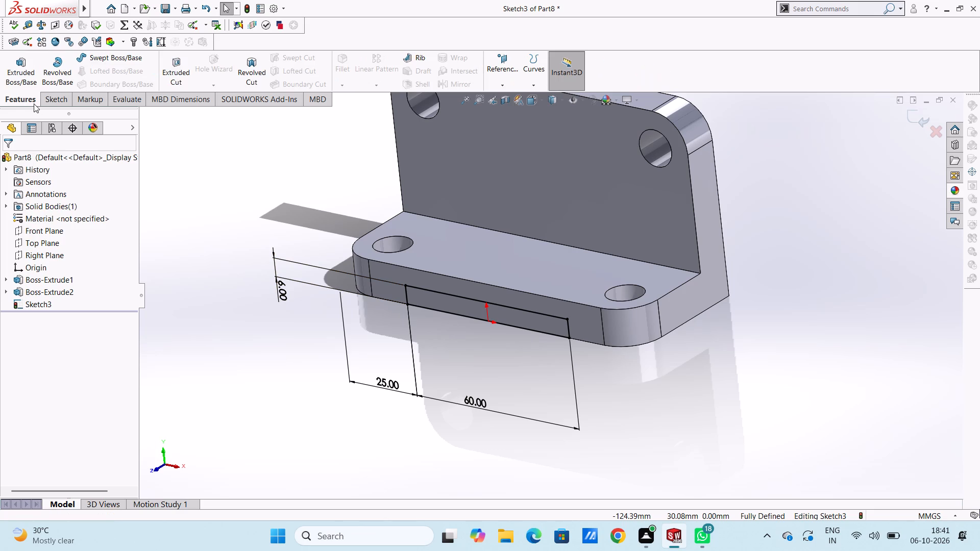
click(180, 66)
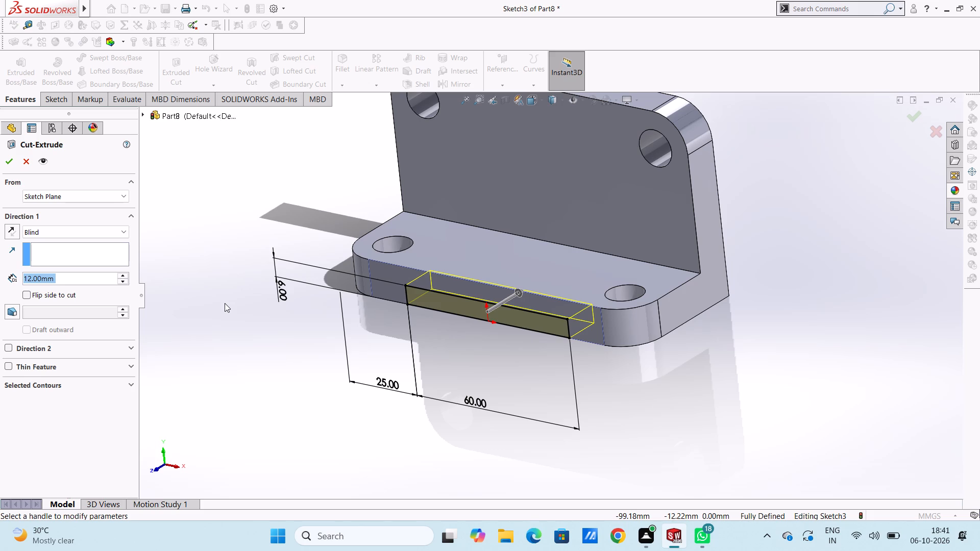
key(5)
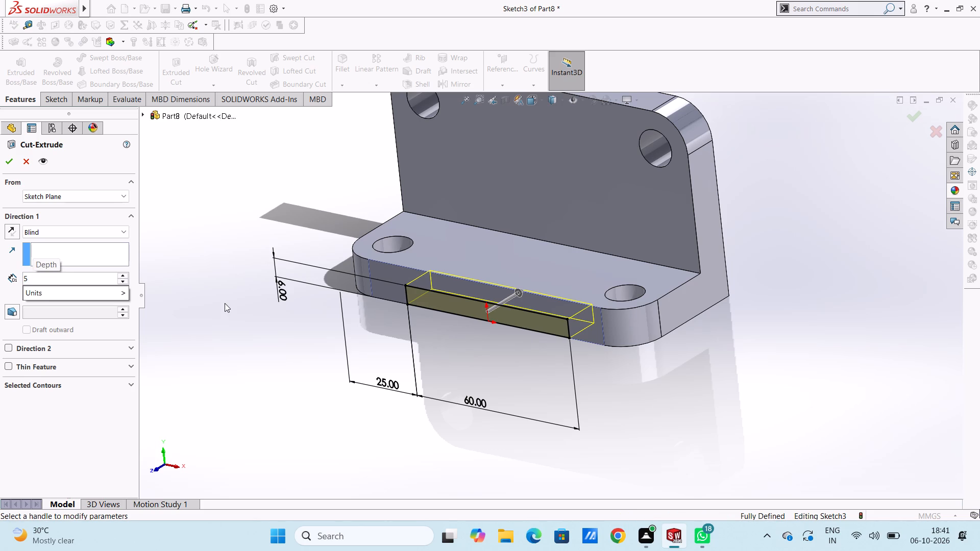
key(BackSpace)
text(80)
key(Return)
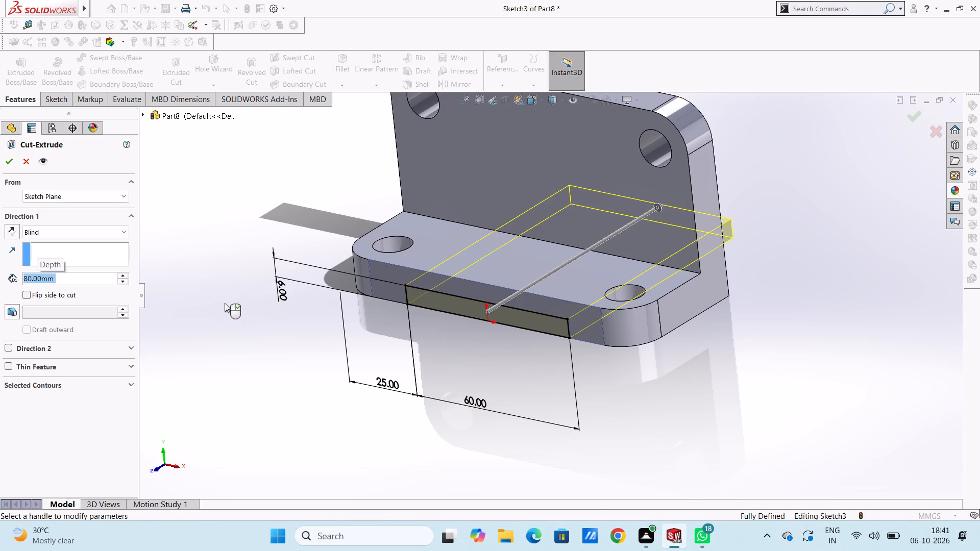
click(7, 166)
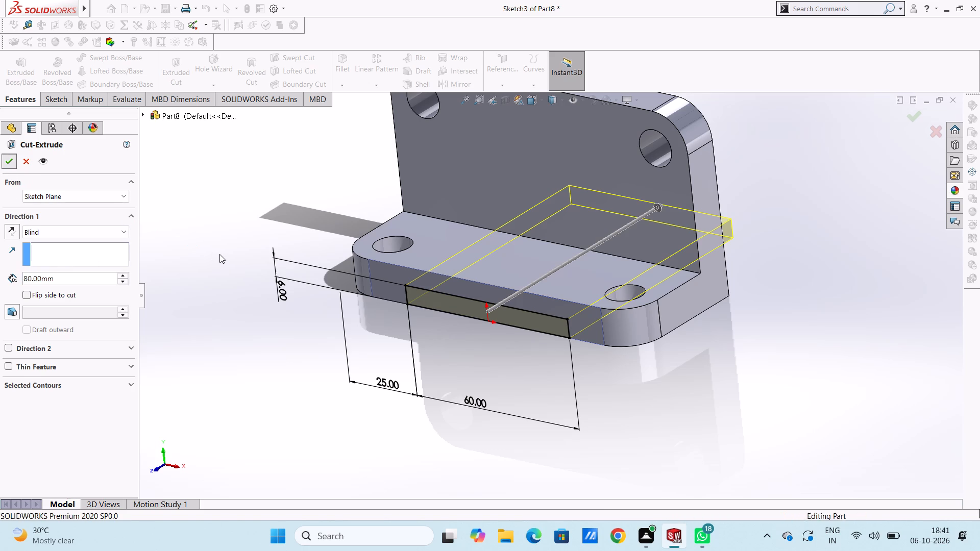
click(222, 256)
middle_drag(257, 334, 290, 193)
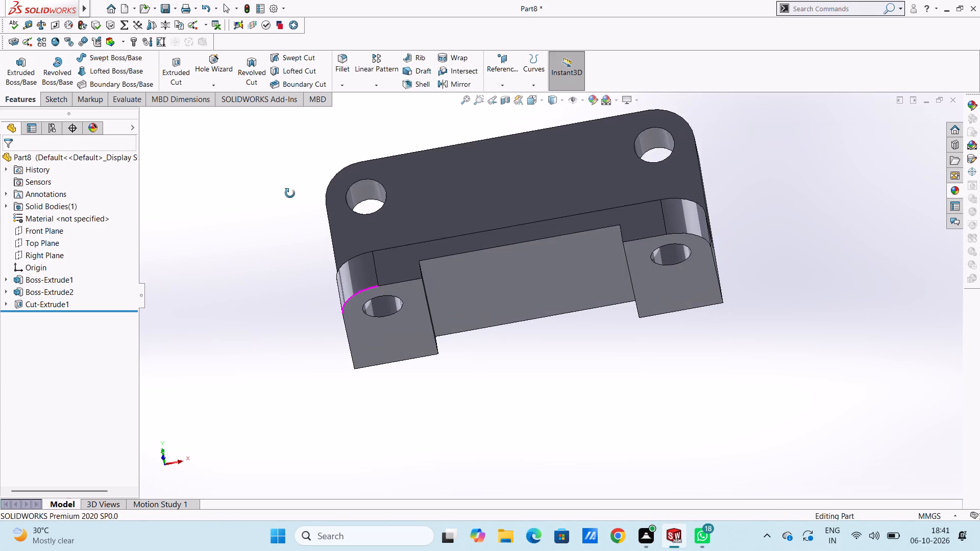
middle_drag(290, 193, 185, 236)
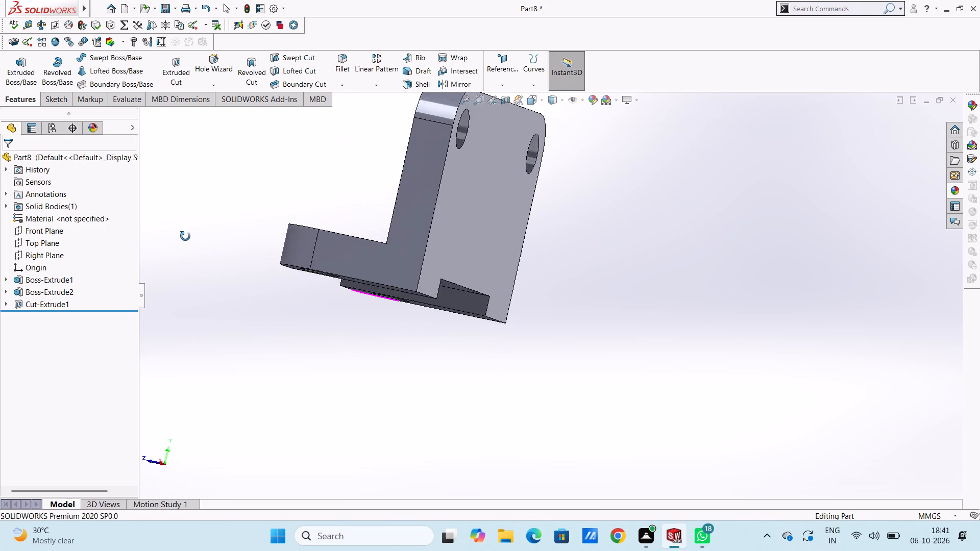
Examine the channel cut through the bracket's underside from the back, front and sides.
middle_drag(185, 236, 186, 238)
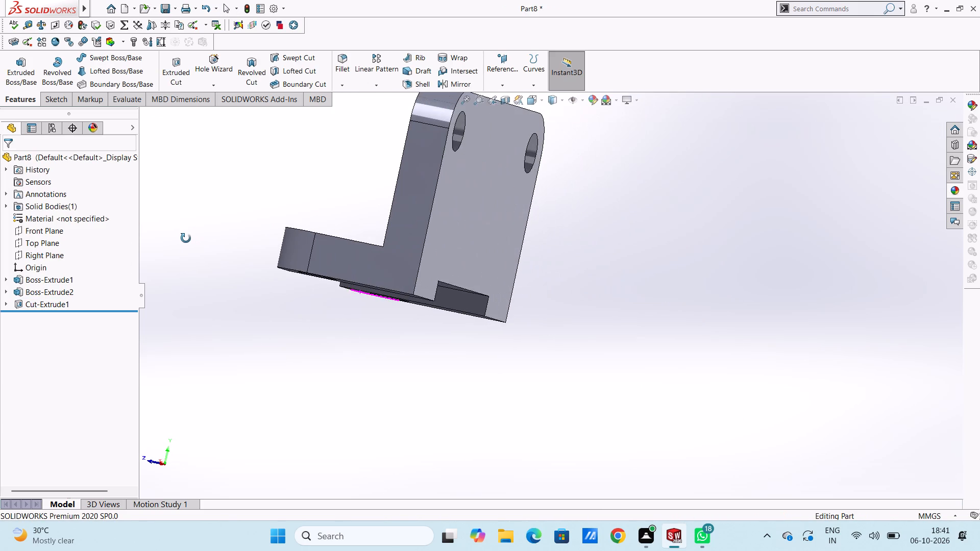
middle_drag(186, 238, 246, 269)
click(246, 267)
middle_drag(290, 249, 316, 271)
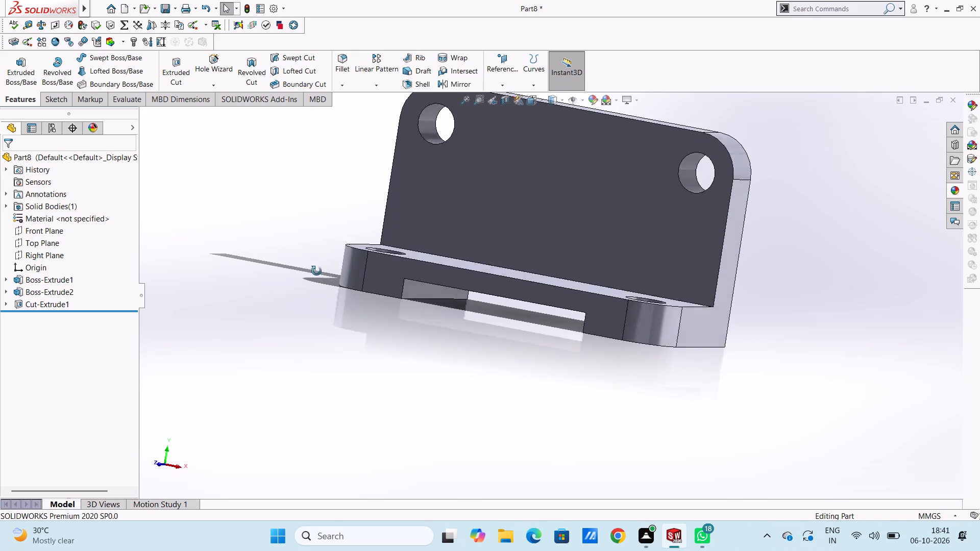
middle_drag(316, 271, 290, 258)
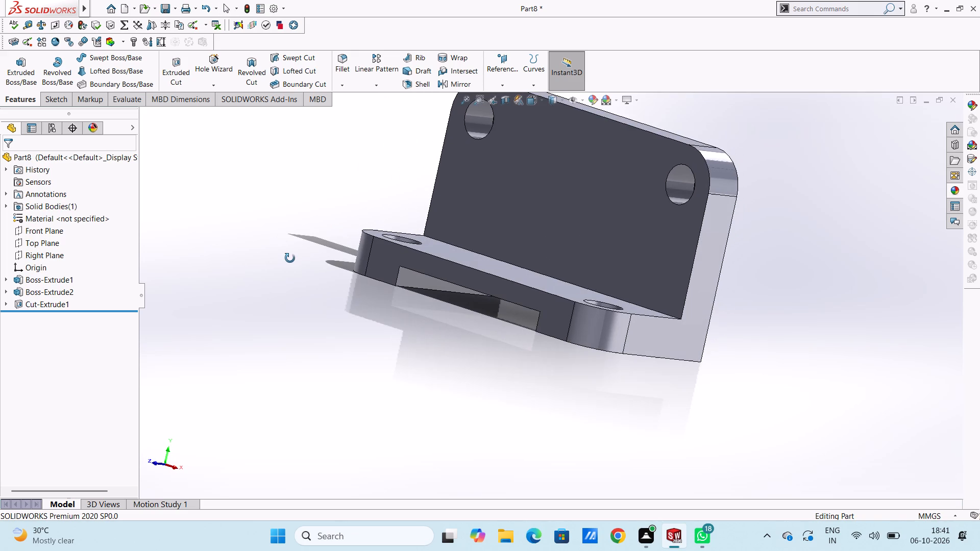
middle_drag(290, 258, 336, 289)
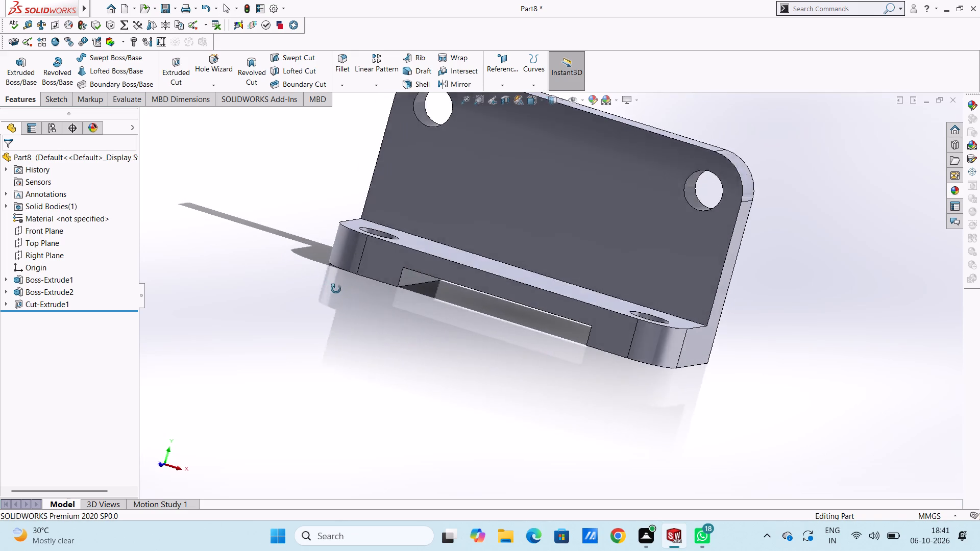
middle_drag(336, 289, 337, 290)
scroll(335, 291, up, 5)
middle_drag(398, 300, 351, 317)
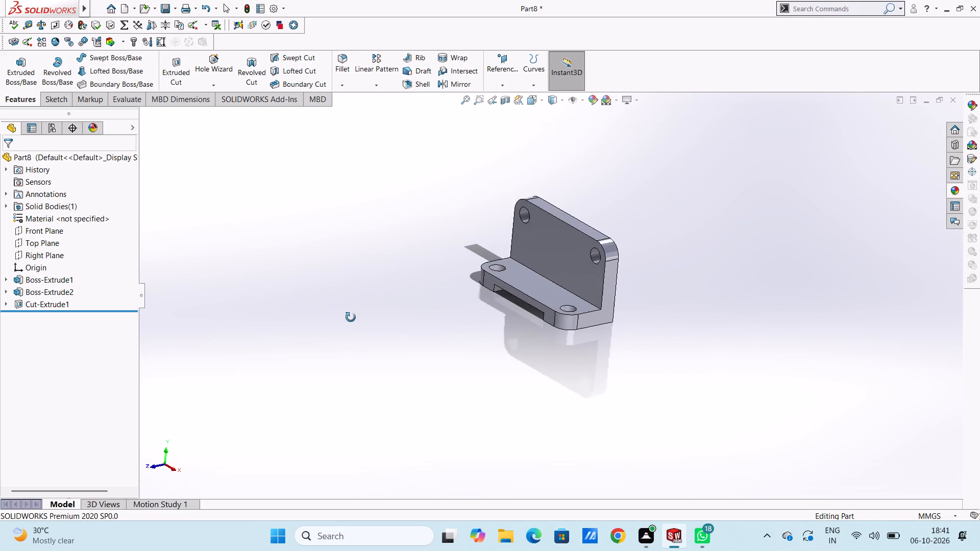
middle_drag(351, 317, 332, 315)
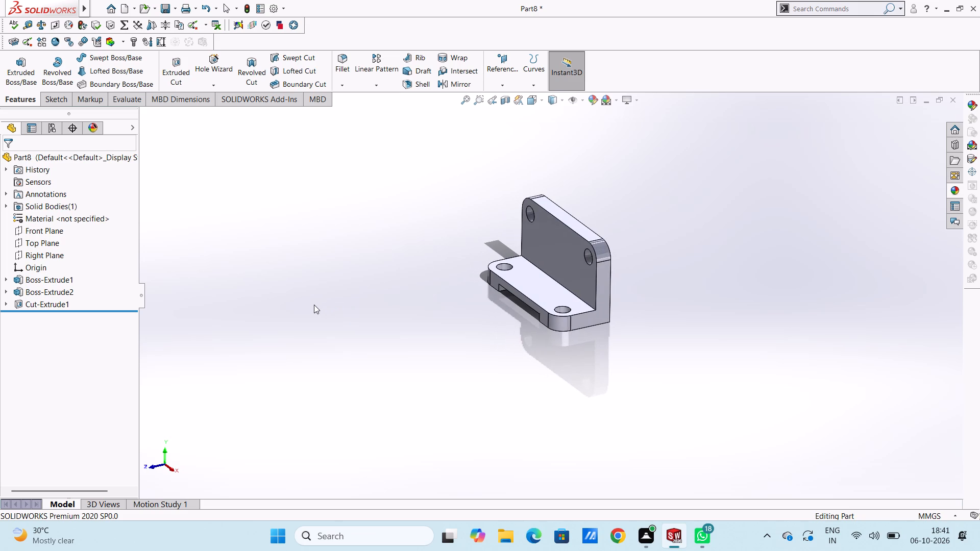
On the upright's back face, sketch two concentric circles about 55 mm and 23 mm in diameter, centred on the top edge's midpoint.
key(ctrl+2)
scroll(314, 305, up, 1)
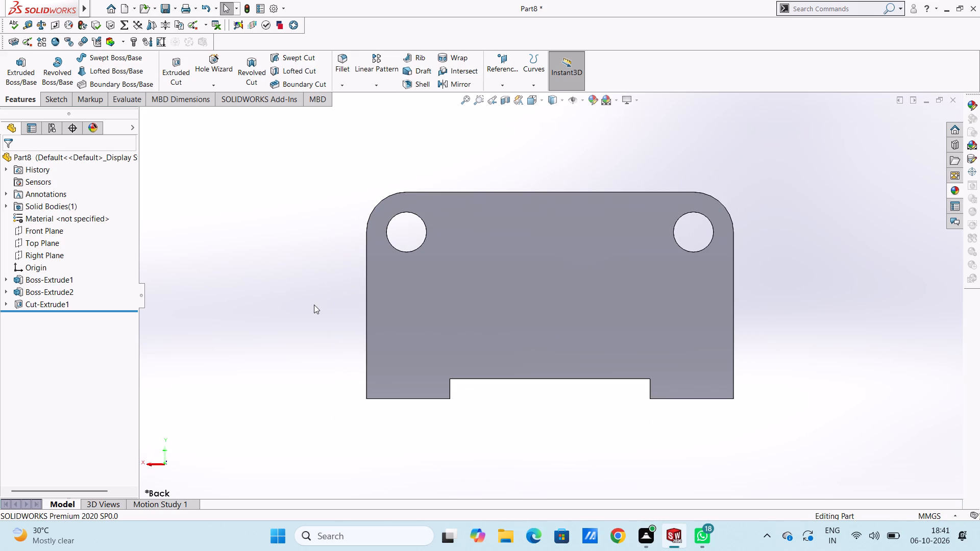
scroll(314, 305, up, 4)
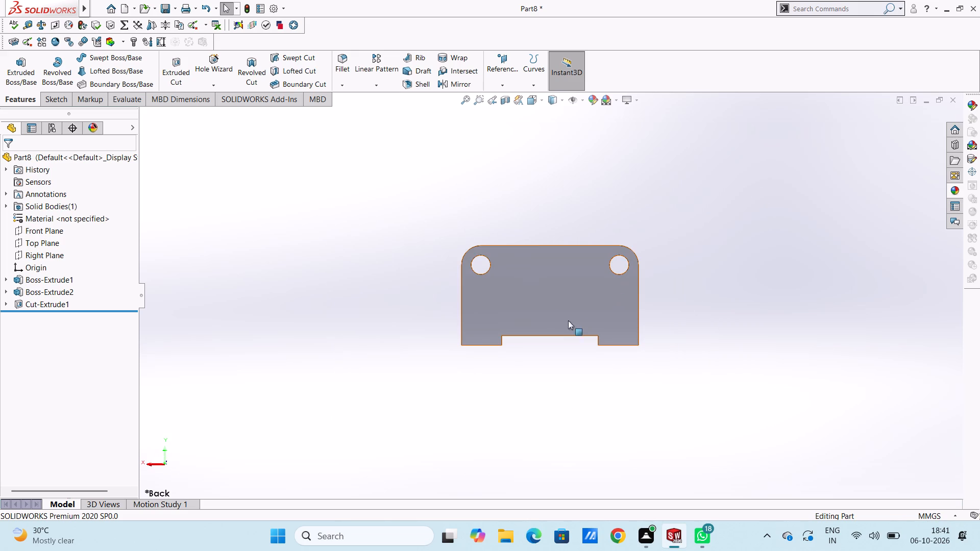
click(560, 274)
click(603, 248)
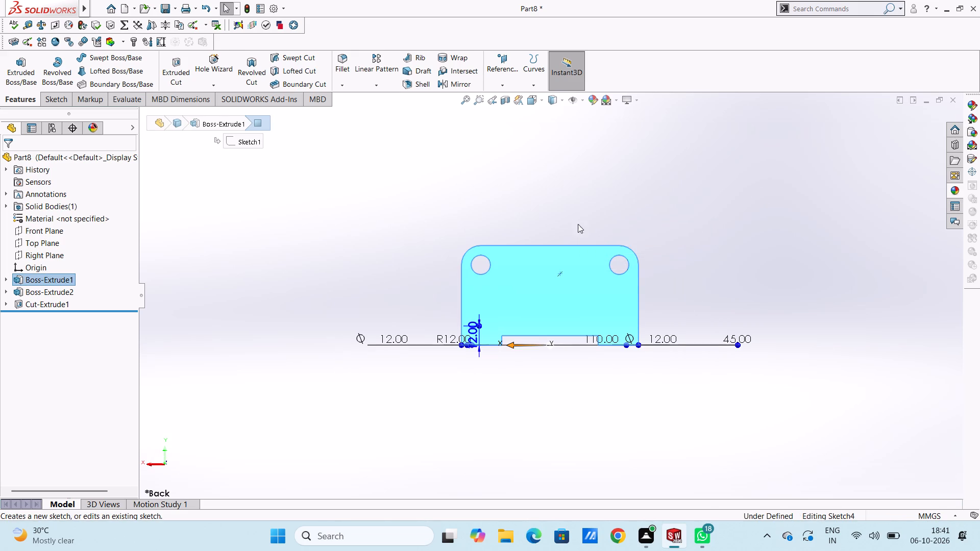
click(554, 211)
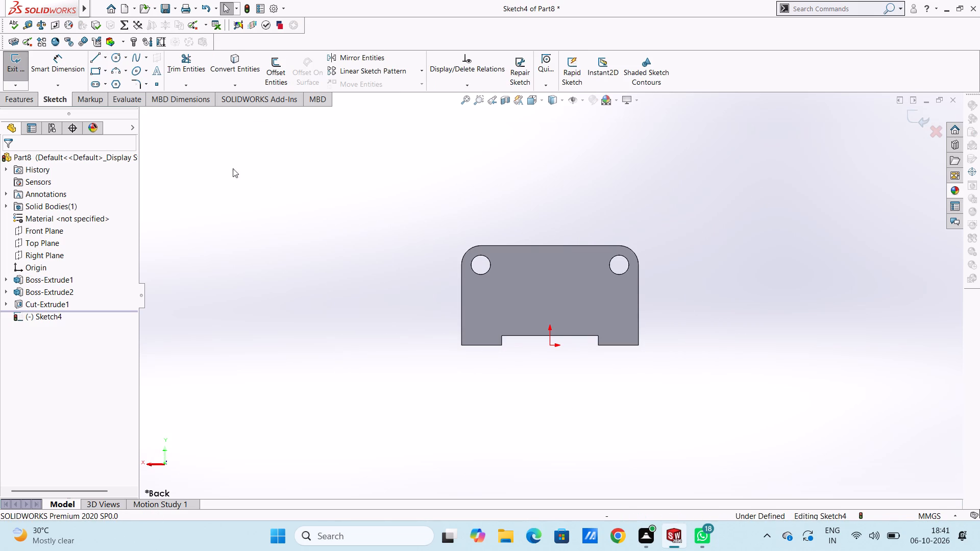
click(117, 58)
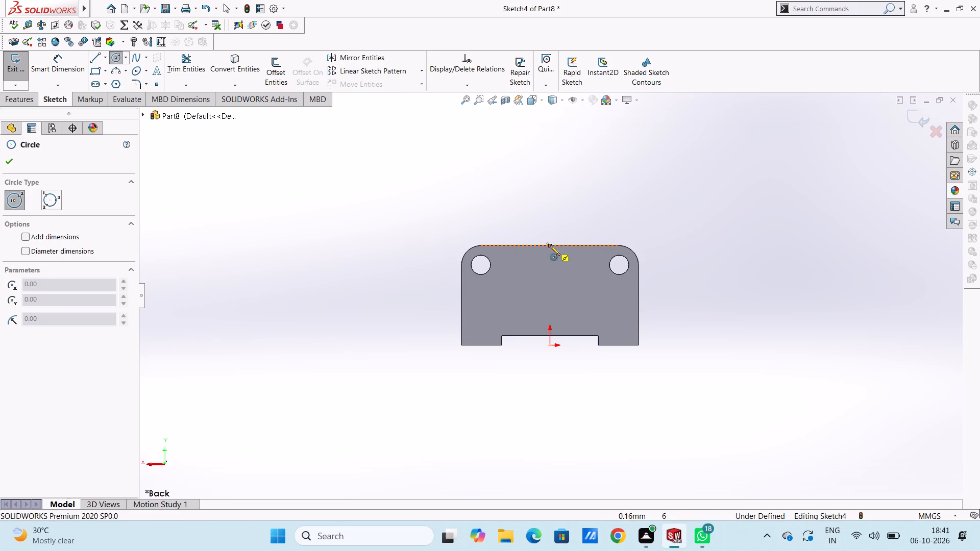
click(550, 246)
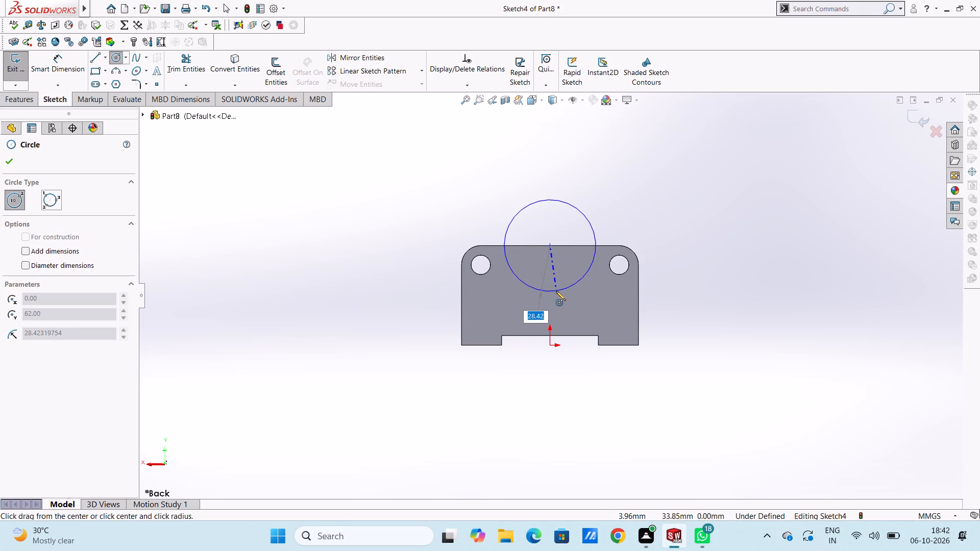
click(555, 290)
click(549, 246)
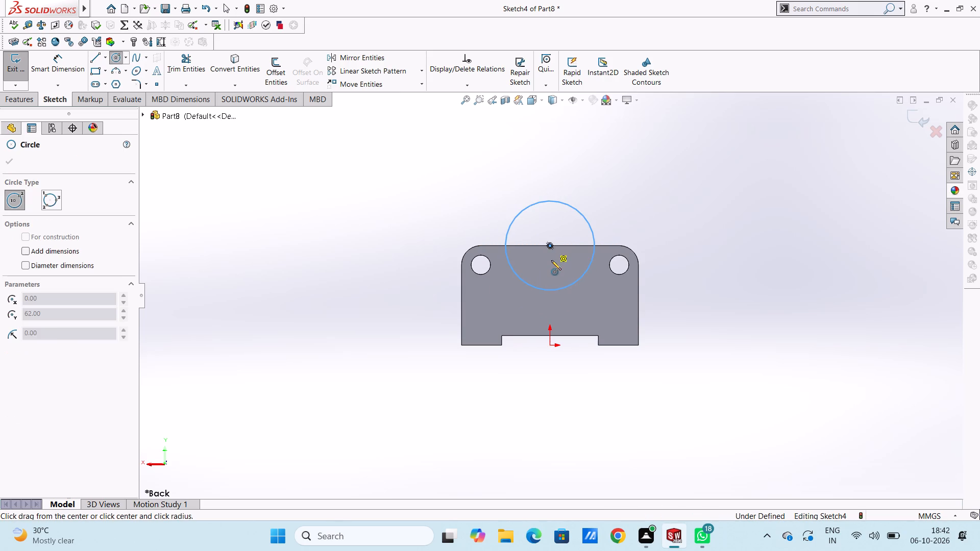
click(551, 264)
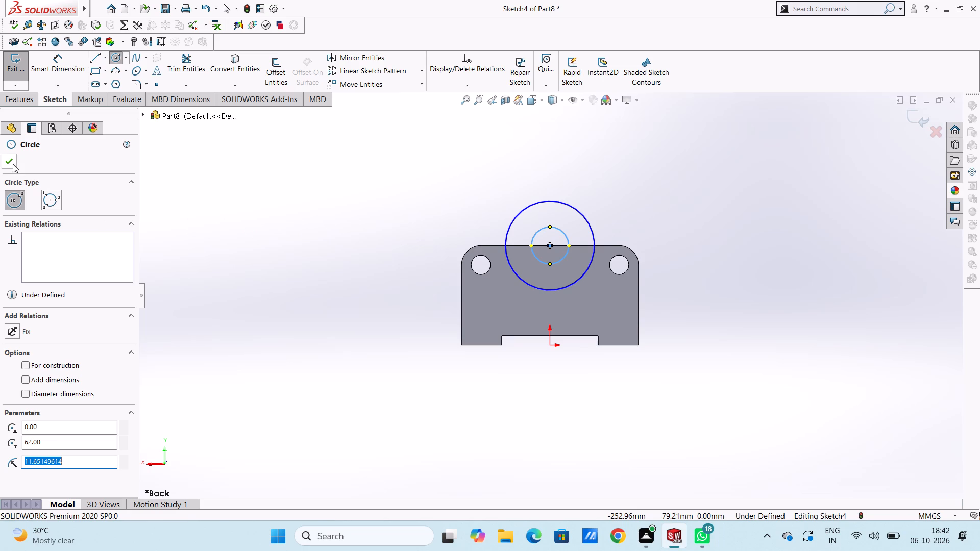
click(13, 163)
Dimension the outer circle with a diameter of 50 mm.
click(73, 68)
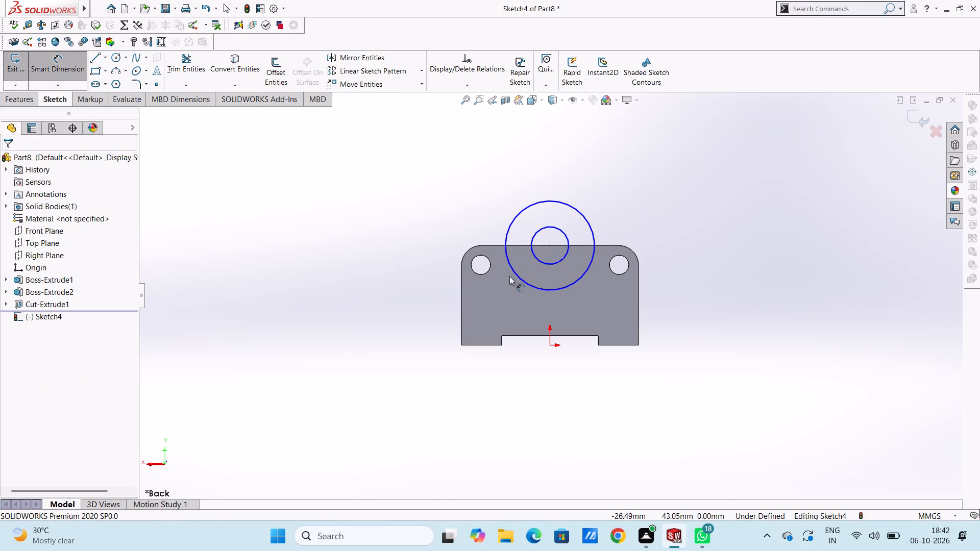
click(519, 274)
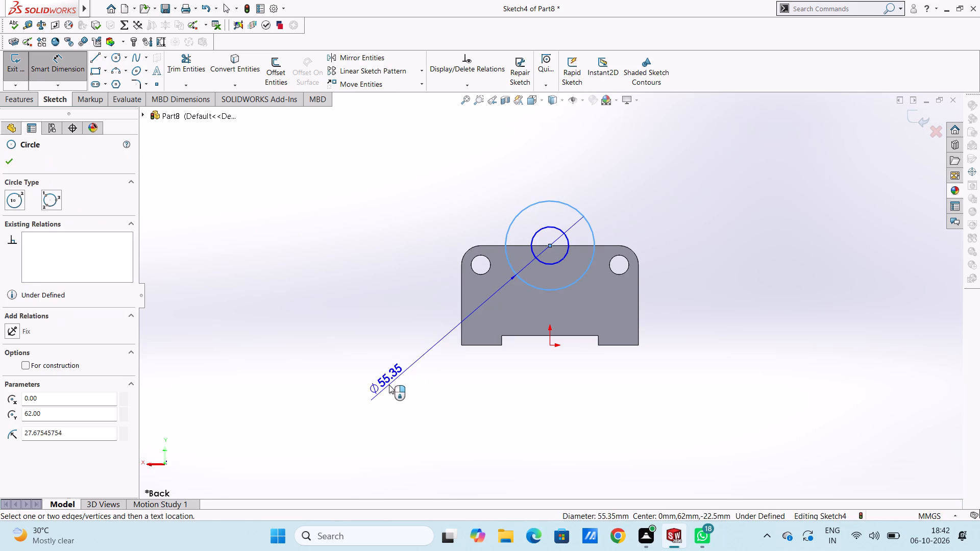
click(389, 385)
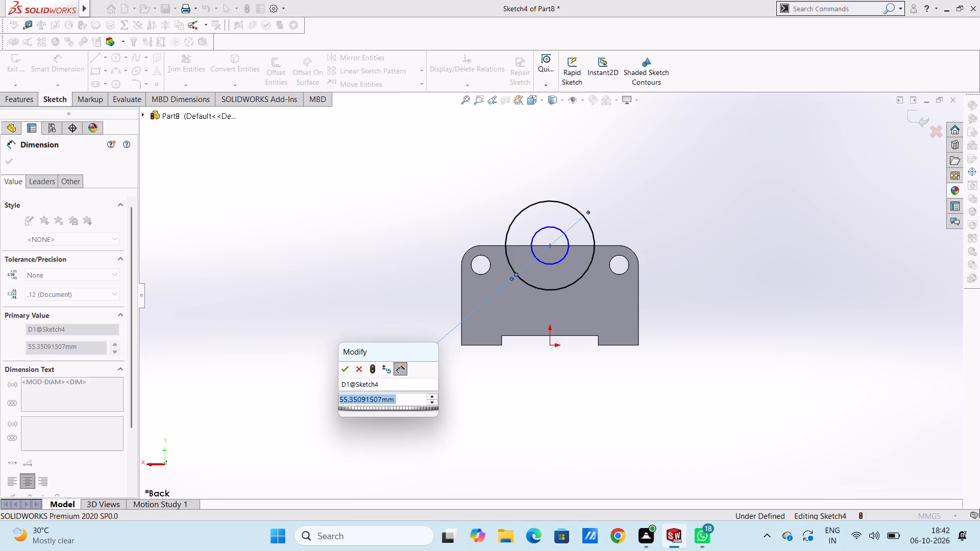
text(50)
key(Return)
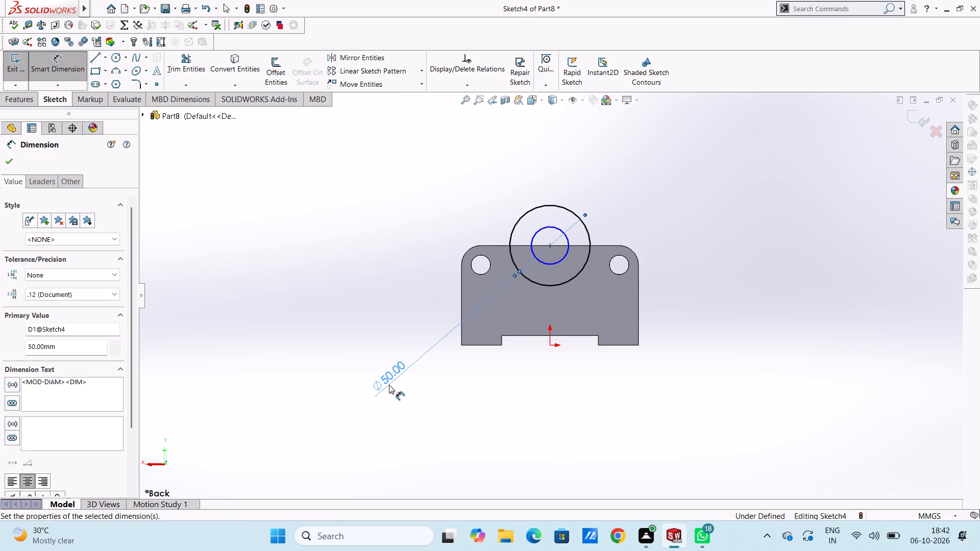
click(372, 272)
Dimension the inner circle with a diameter of 30 mm.
click(544, 263)
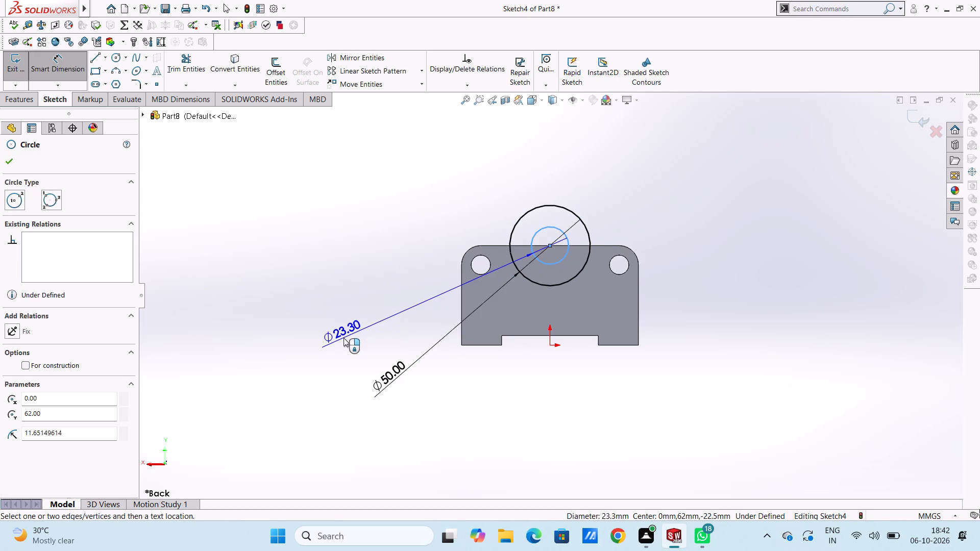
click(344, 338)
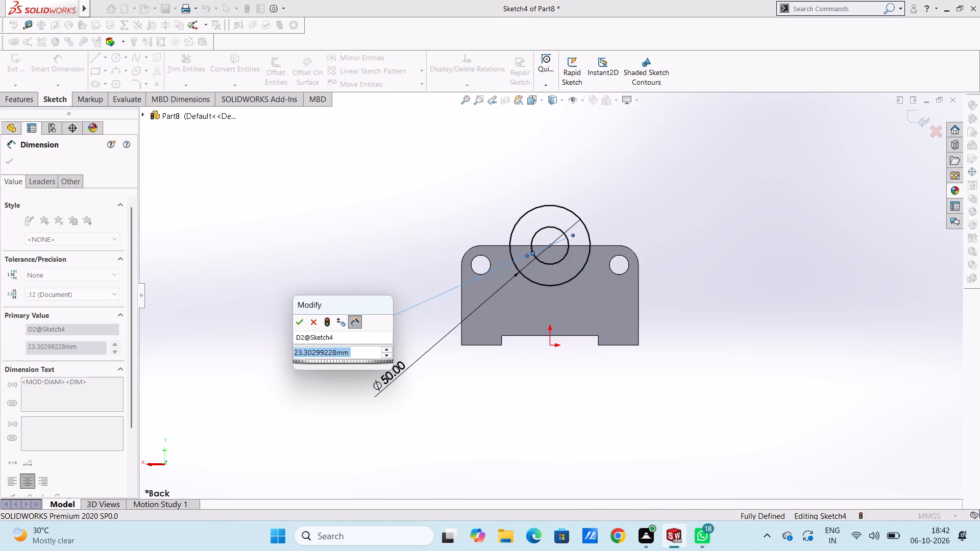
text(30)
key(Return)
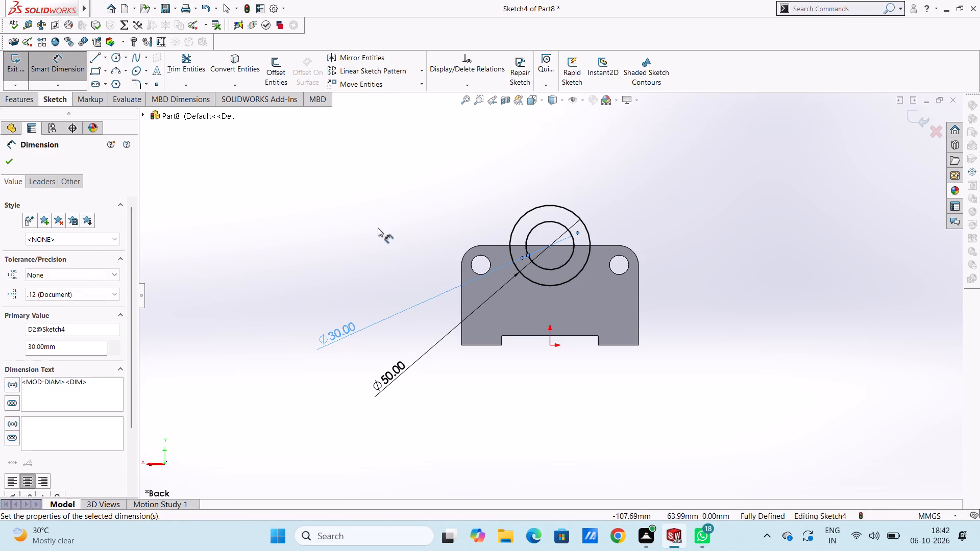
click(378, 228)
Delete the outer 50 mm circle together with its dimension.
middle_drag(374, 215, 414, 272)
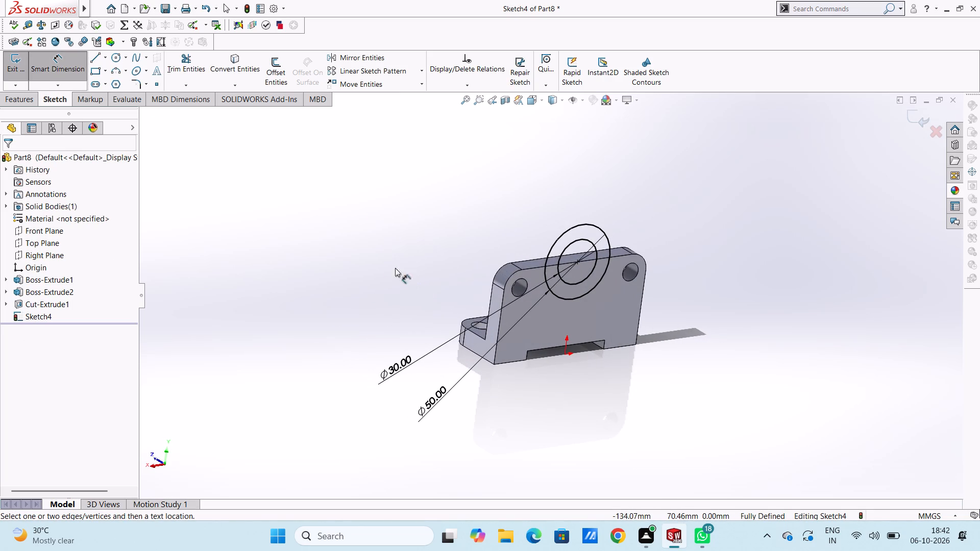
click(556, 238)
key(Delete)
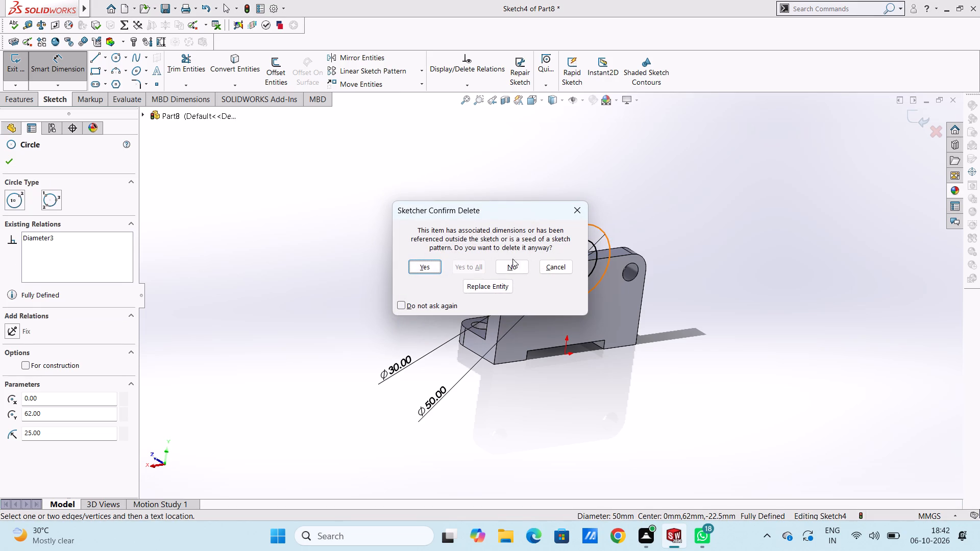
click(430, 266)
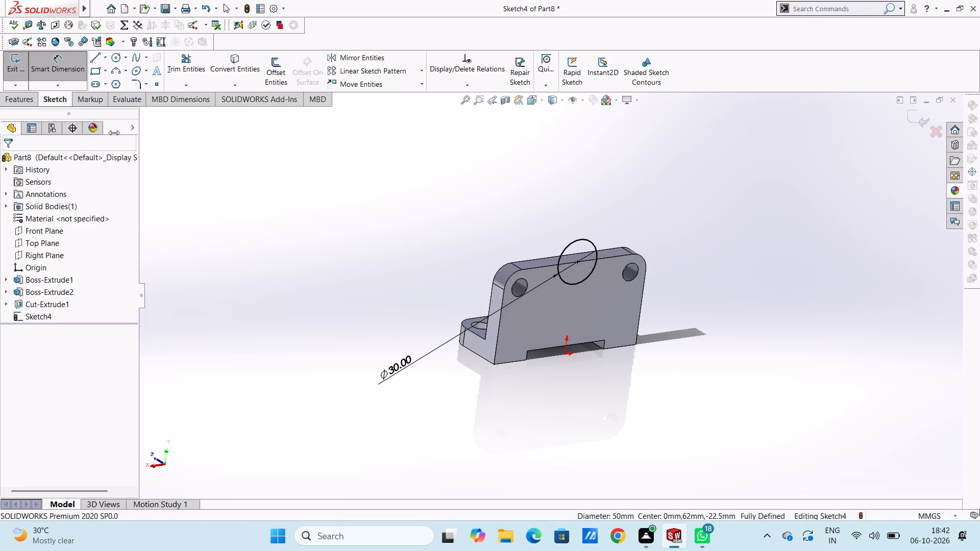
Cut-extrude the 30 mm circle through the top of the upright with a blind depth of 80 mm.
click(16, 101)
click(171, 67)
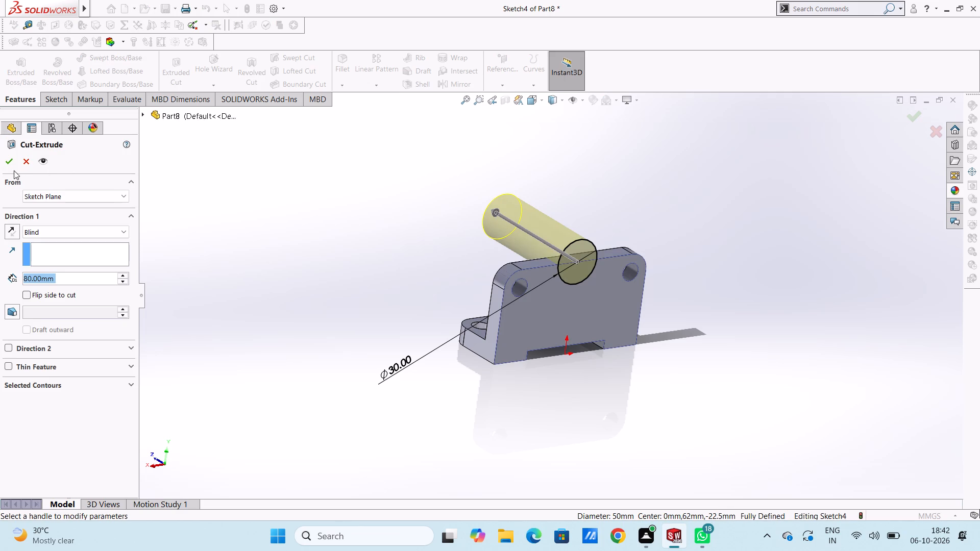
click(11, 161)
click(216, 243)
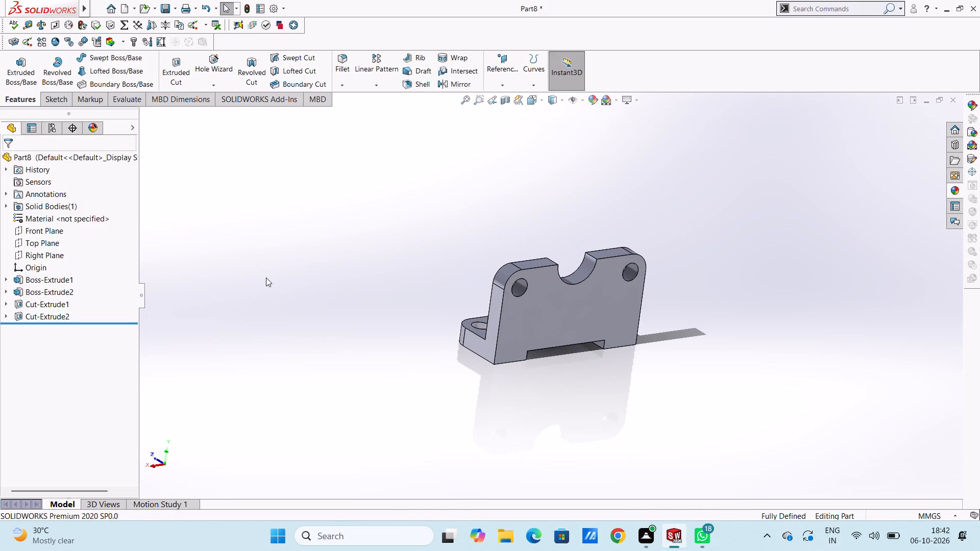
On the upright's back face, sketch two concentric circles centred on the semicircular notch, with radii of 15 mm and about 25 mm.
middle_drag(271, 277, 221, 263)
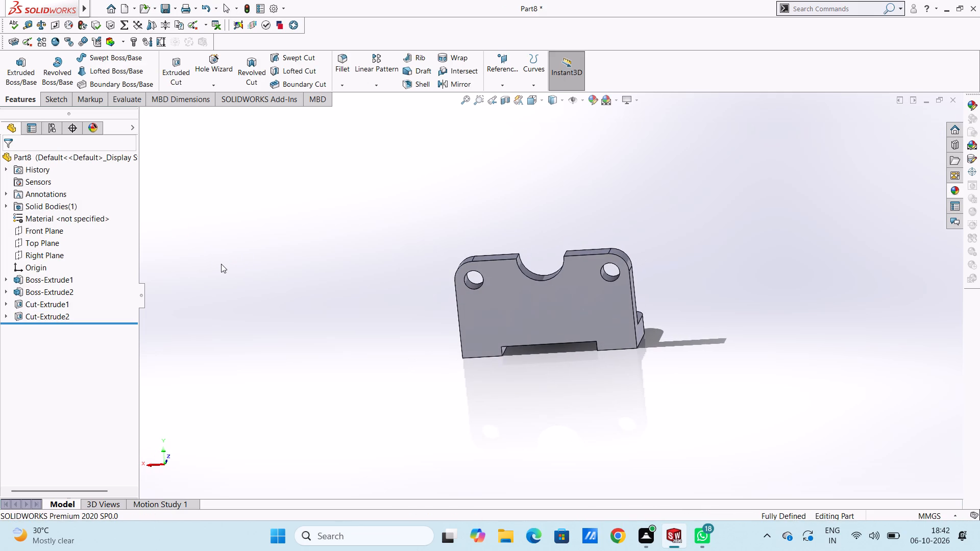
key(ctrl+2)
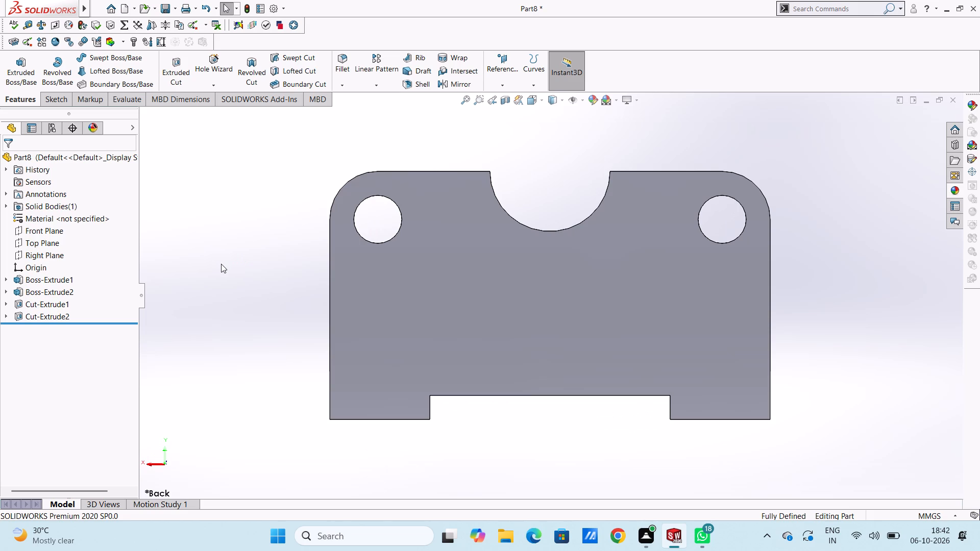
scroll(693, 278, up, 2)
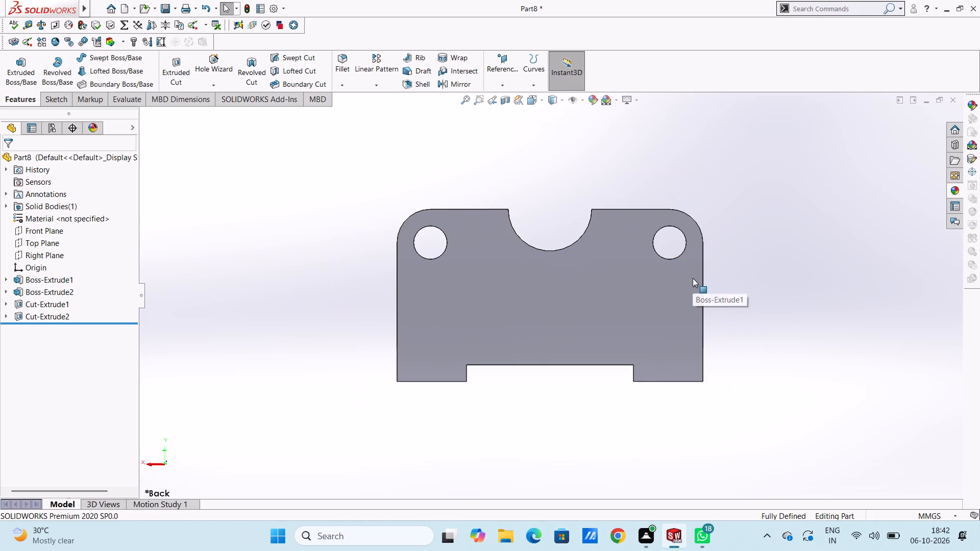
click(554, 287)
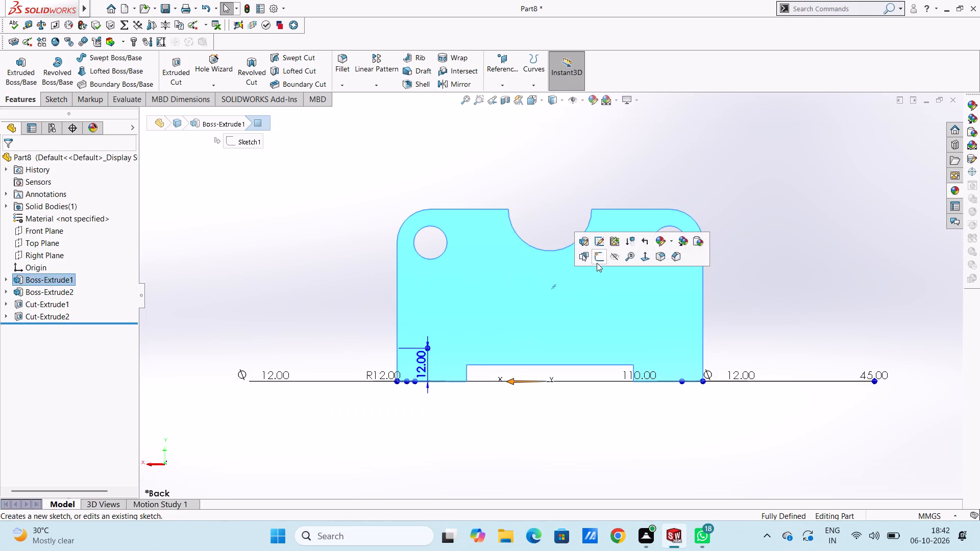
click(597, 262)
click(513, 185)
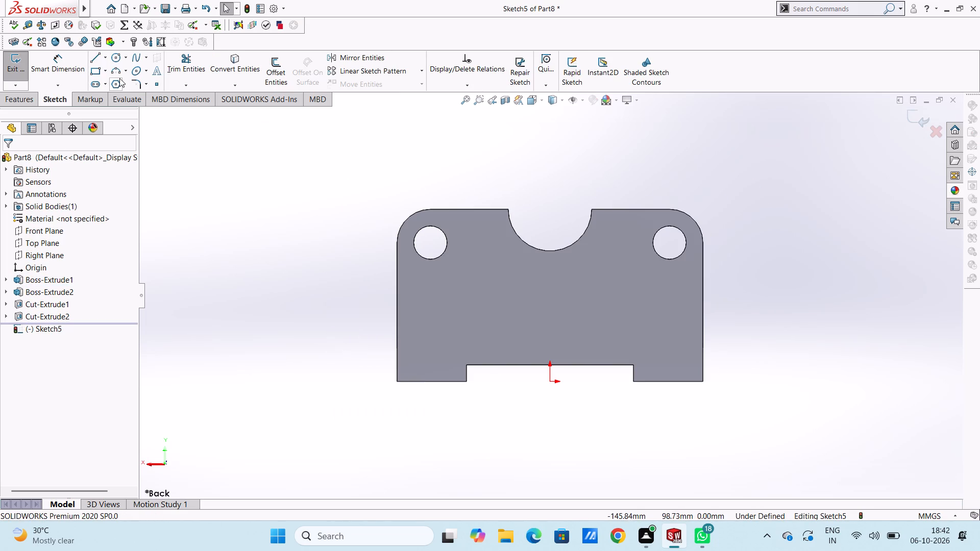
click(112, 59)
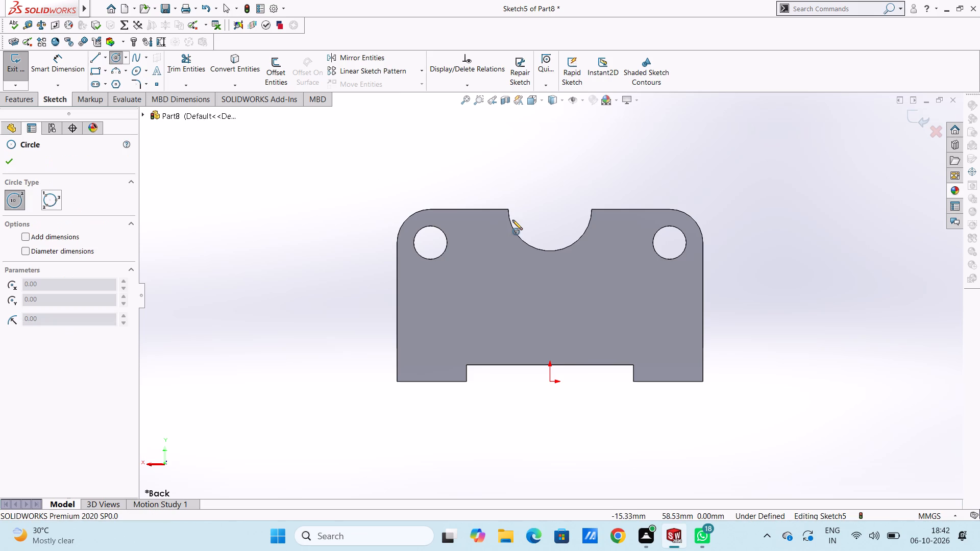
click(549, 209)
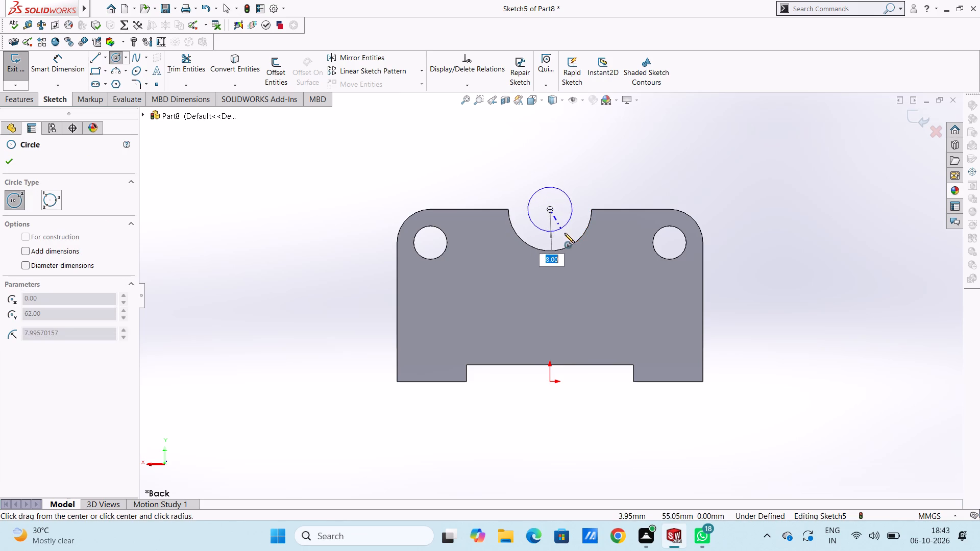
click(572, 243)
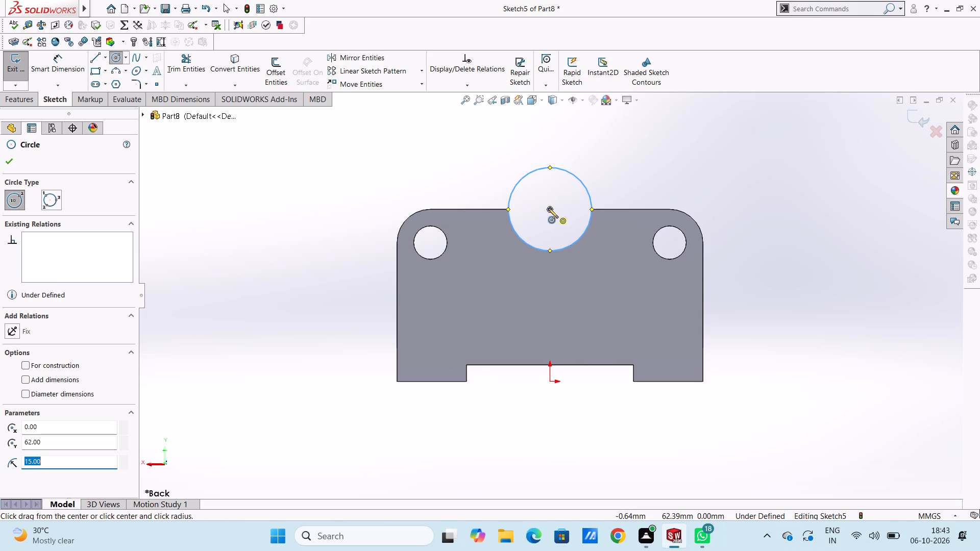
click(548, 208)
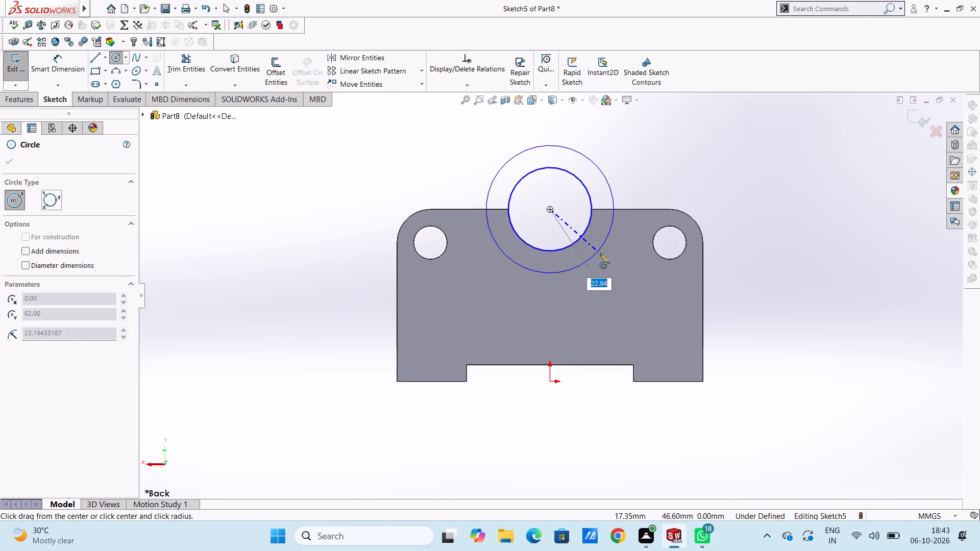
click(601, 256)
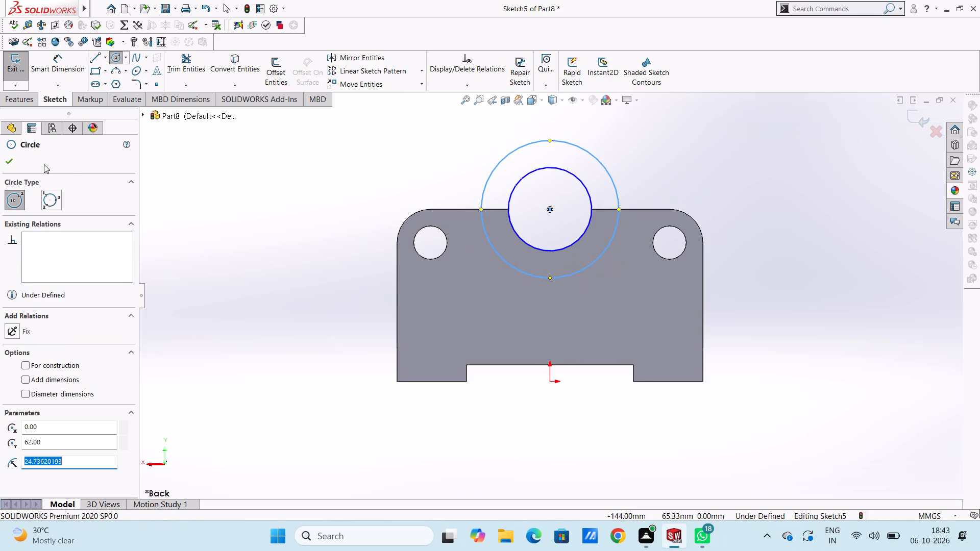
click(6, 162)
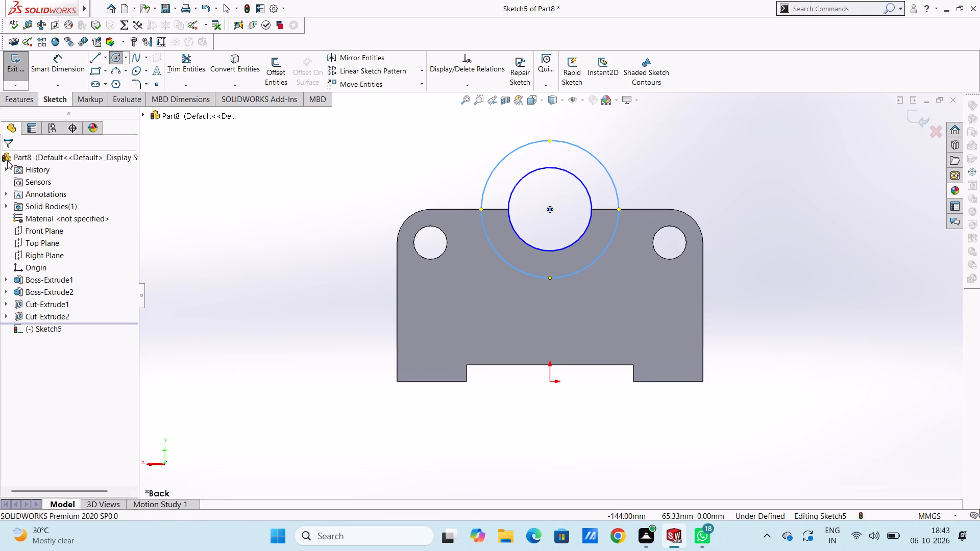
Dimension the outer circle with a diameter of 50 mm.
click(57, 63)
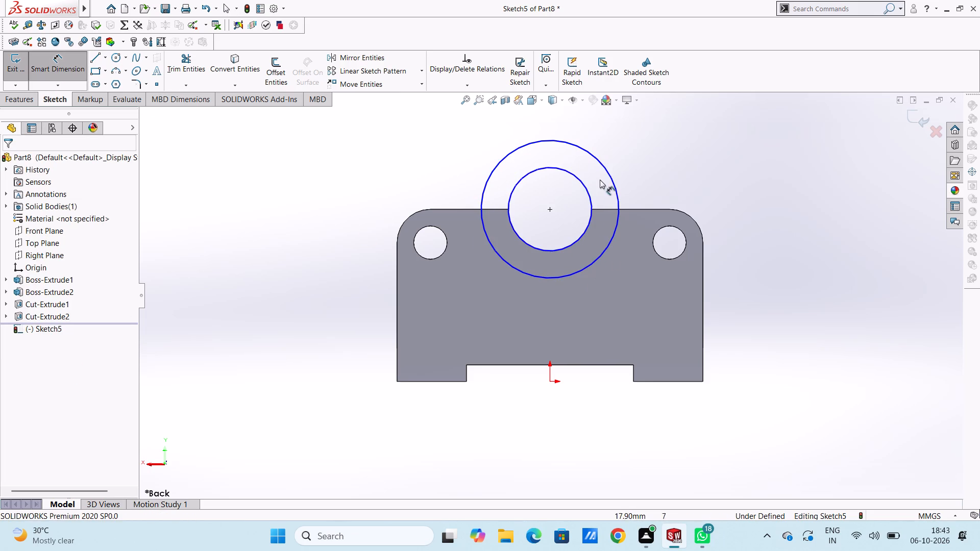
click(612, 185)
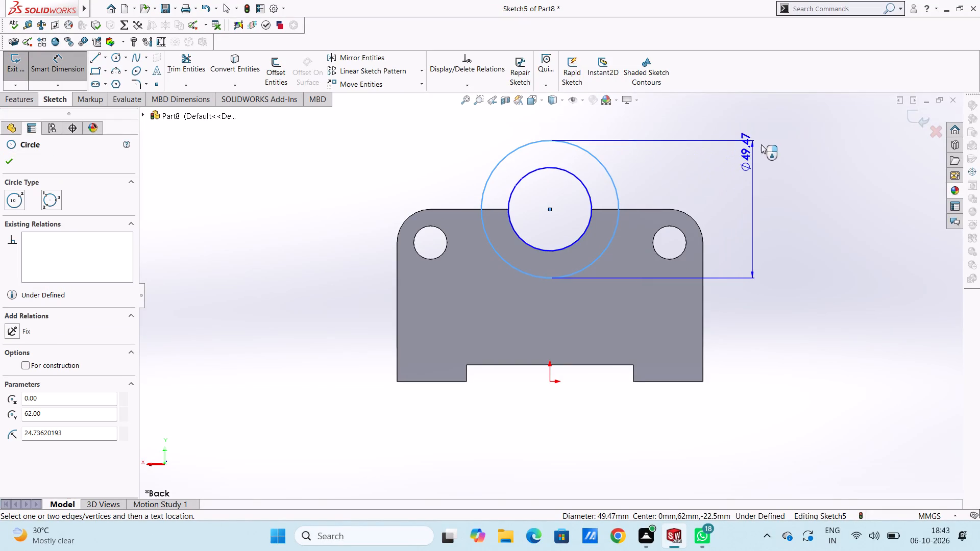
click(824, 336)
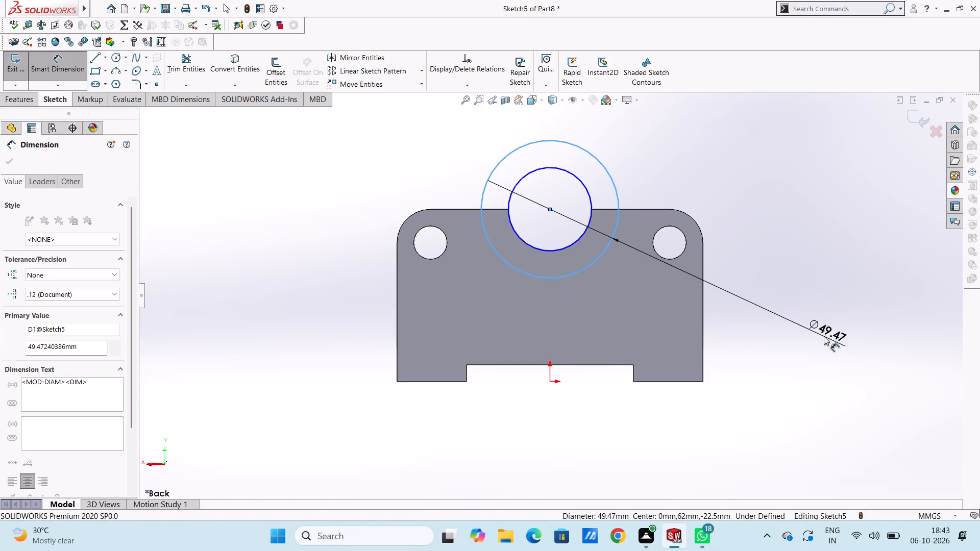
text(50)
key(Return)
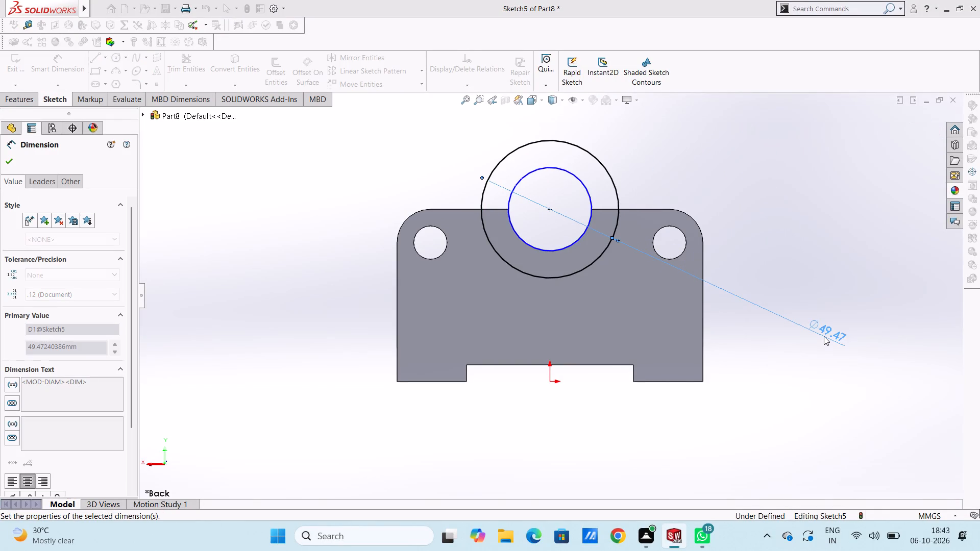
click(798, 249)
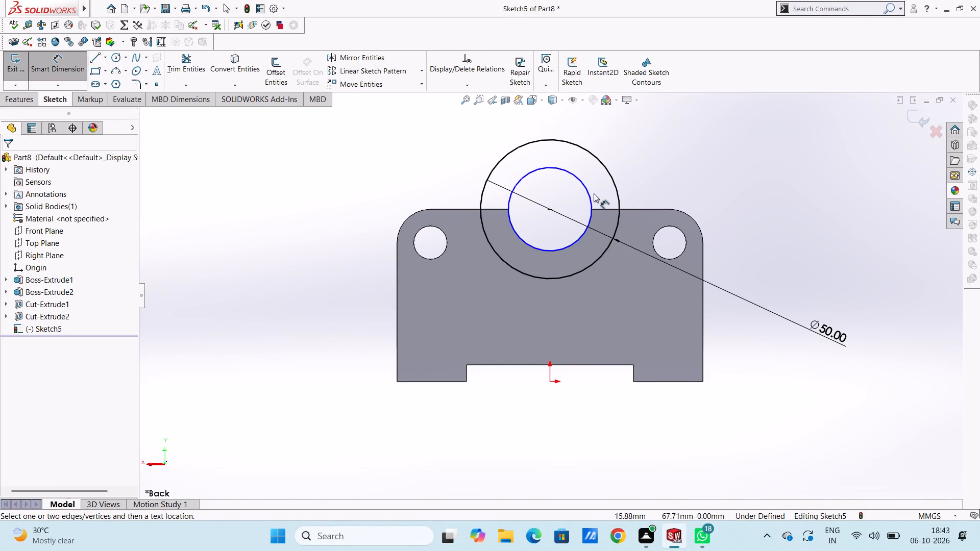
Dimension the inner circle with a diameter of 30 mm.
click(588, 191)
click(744, 152)
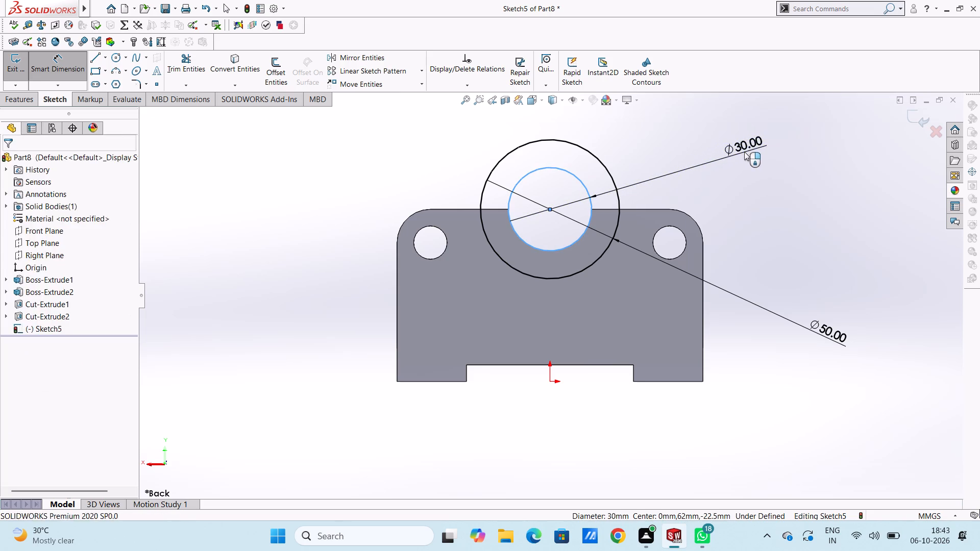
click(705, 137)
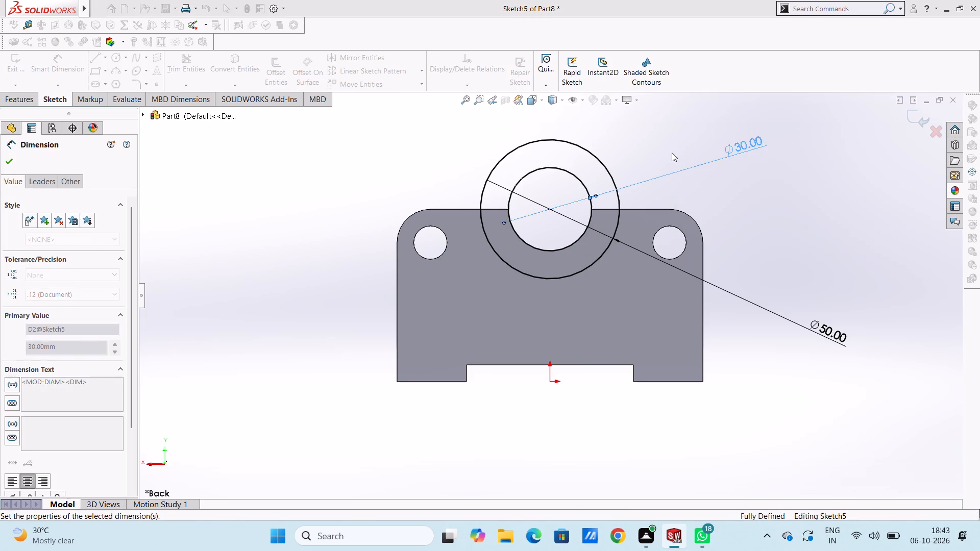
click(672, 153)
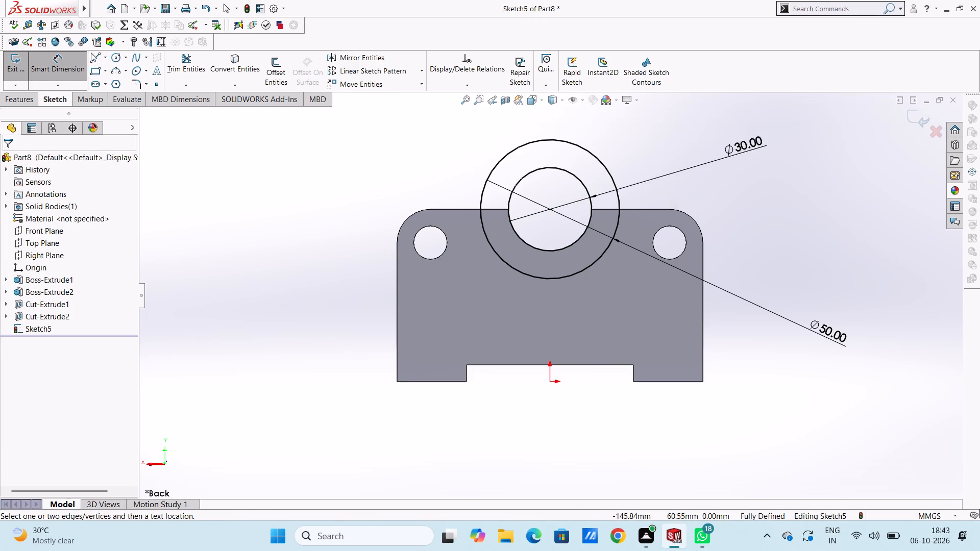
Draw a 50 mm horizontal line across the outer circle's diameter, level with the upright's top edge.
click(97, 56)
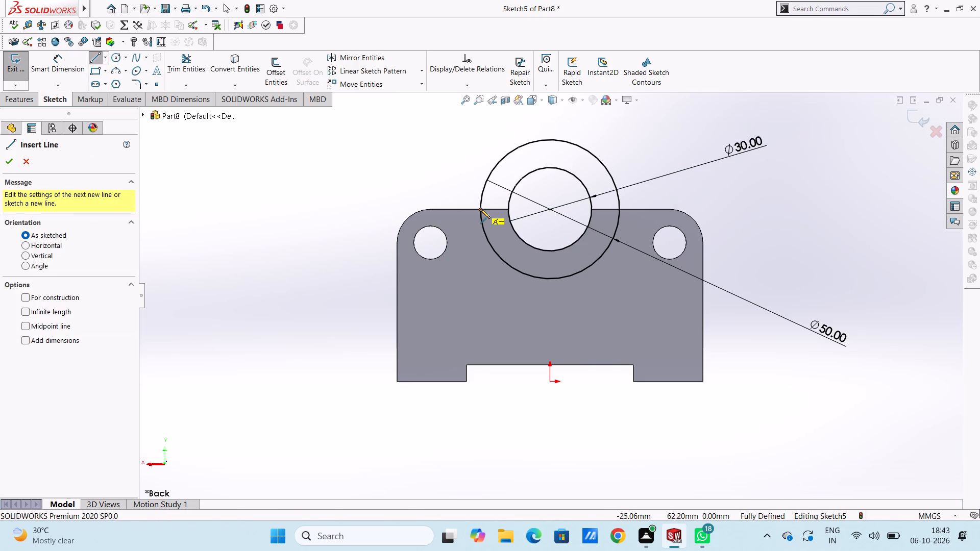
click(480, 209)
click(619, 210)
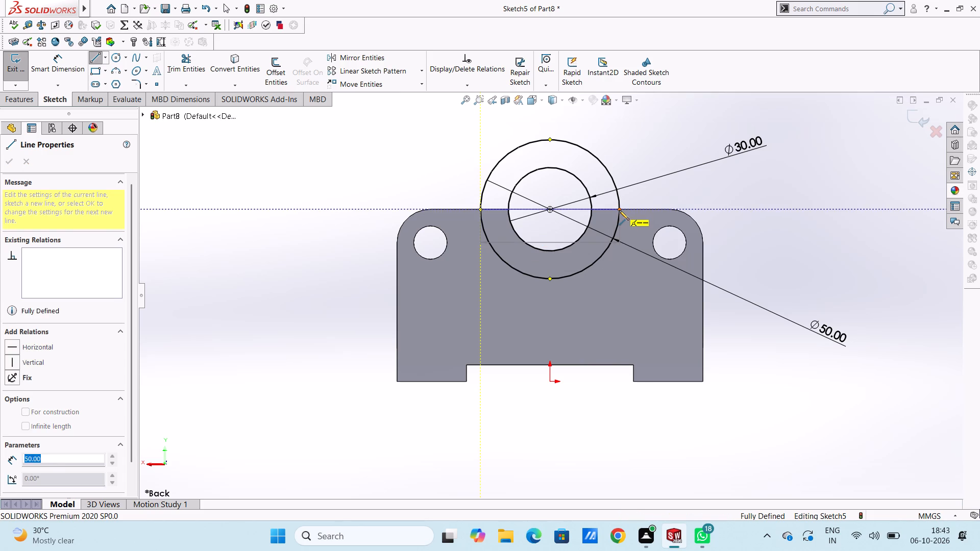
key(Escape)
key(grave)
key(Escape)
key(Escape)
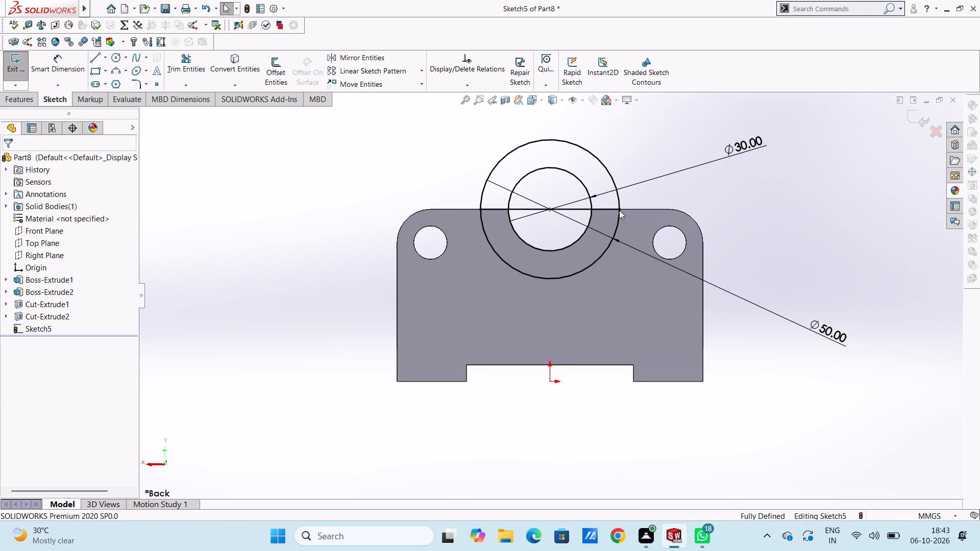
Trim away both circles' upper halves and the line segment inside the inner circle, leaving a closed half-ring profile.
click(182, 54)
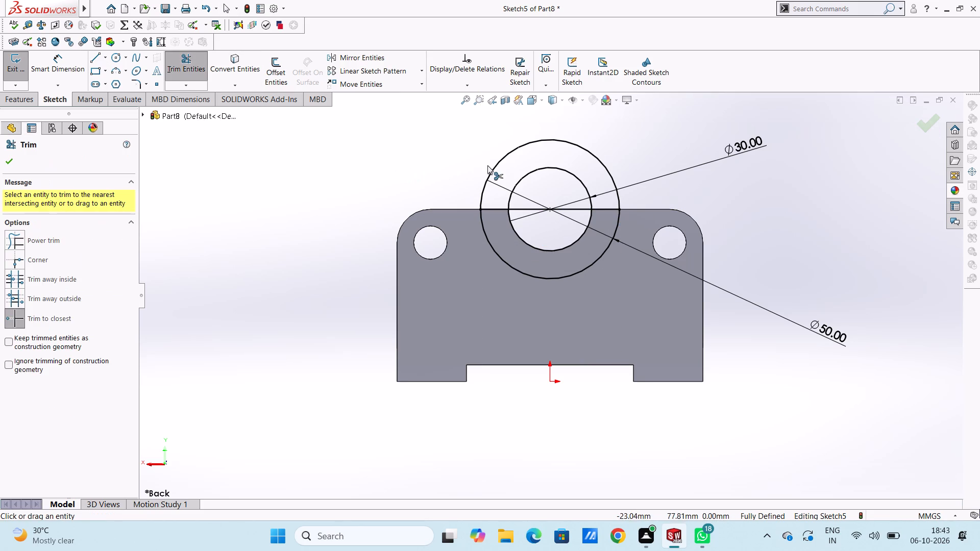
click(494, 168)
click(525, 179)
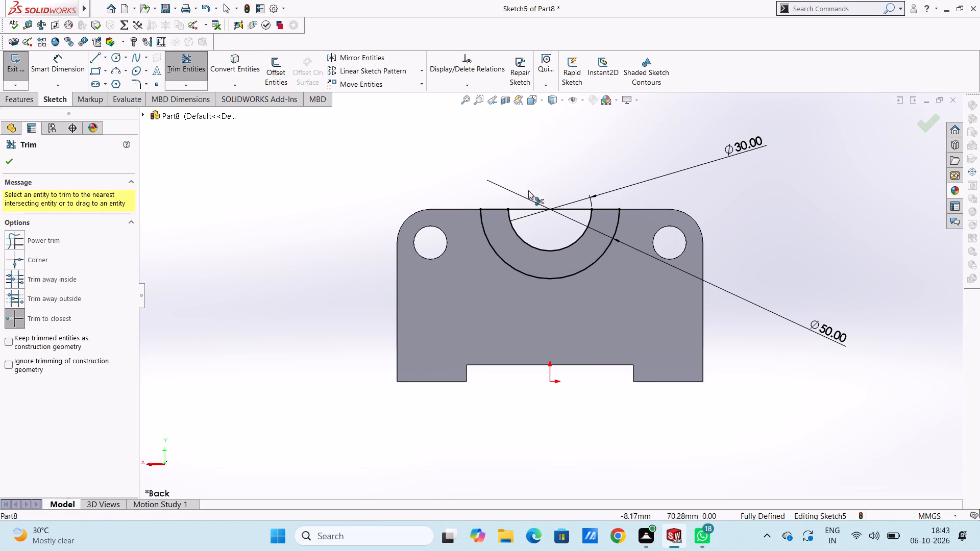
click(529, 208)
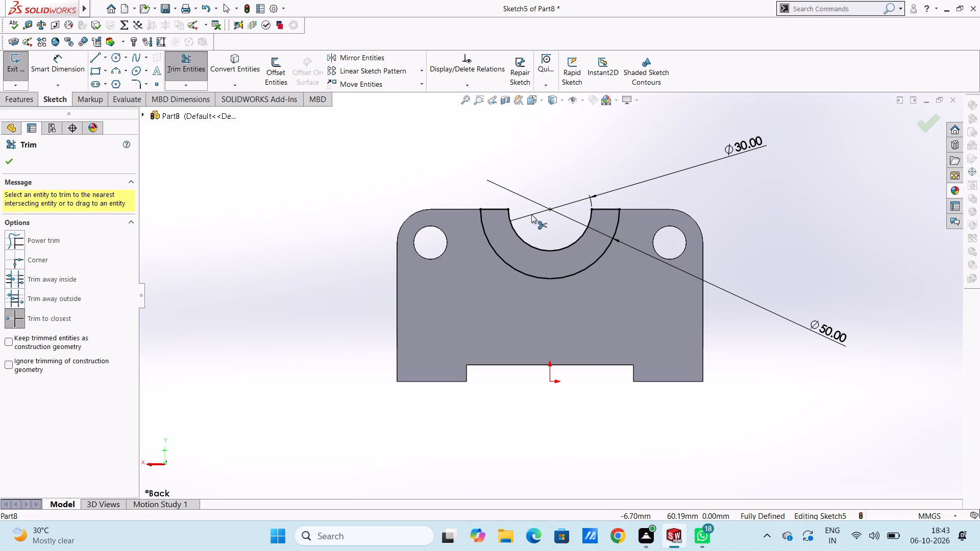
key(Escape)
key(Escape)
Boss-extrude the half-ring profile to a blind depth of 35 mm, reversed to run through the upright and over the base, with merged result.
middle_drag(374, 200, 475, 258)
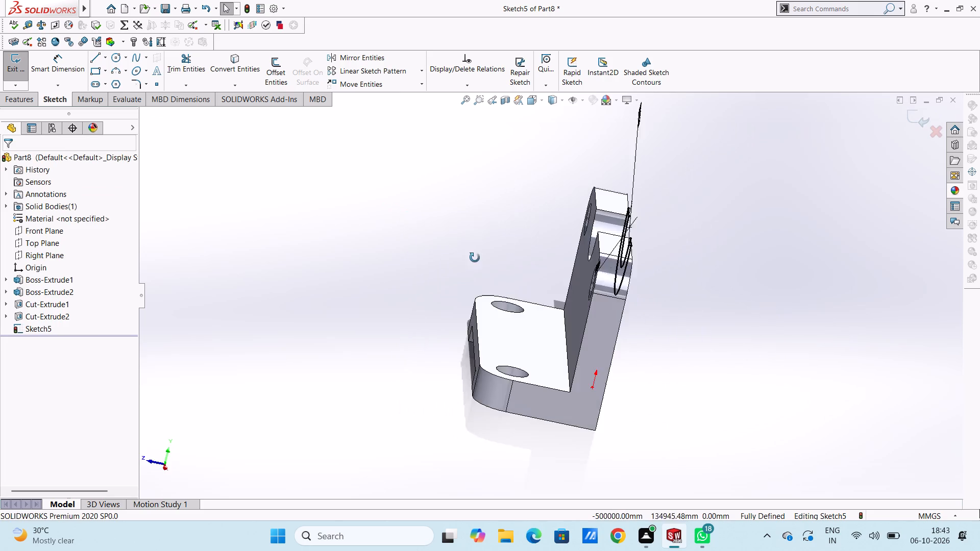
middle_drag(475, 258, 429, 264)
scroll(443, 236, up, 1)
scroll(588, 202, down, 1)
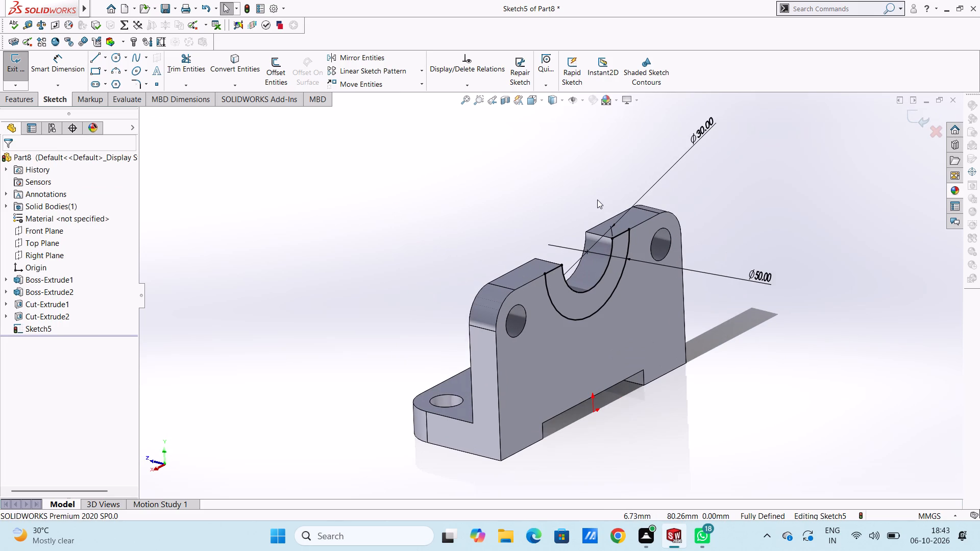
click(22, 98)
click(25, 70)
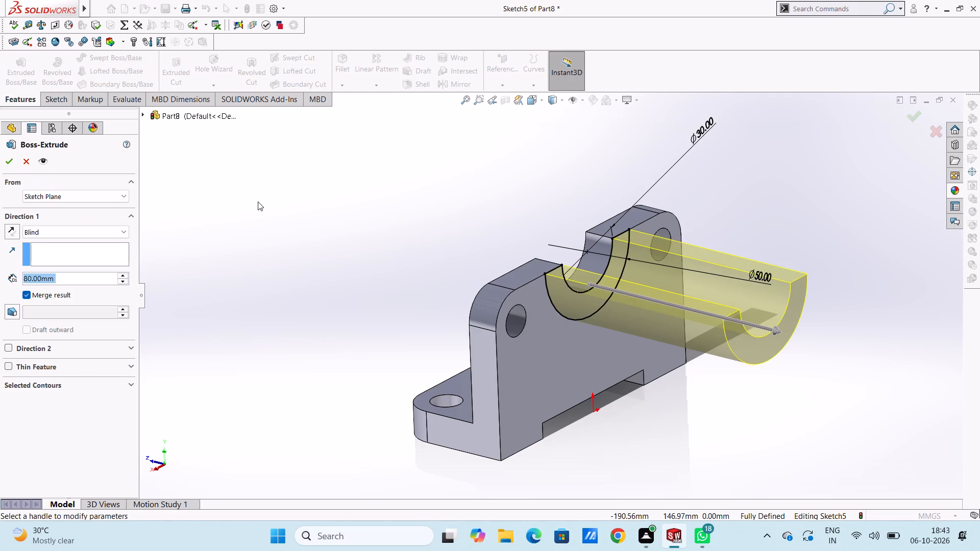
click(12, 231)
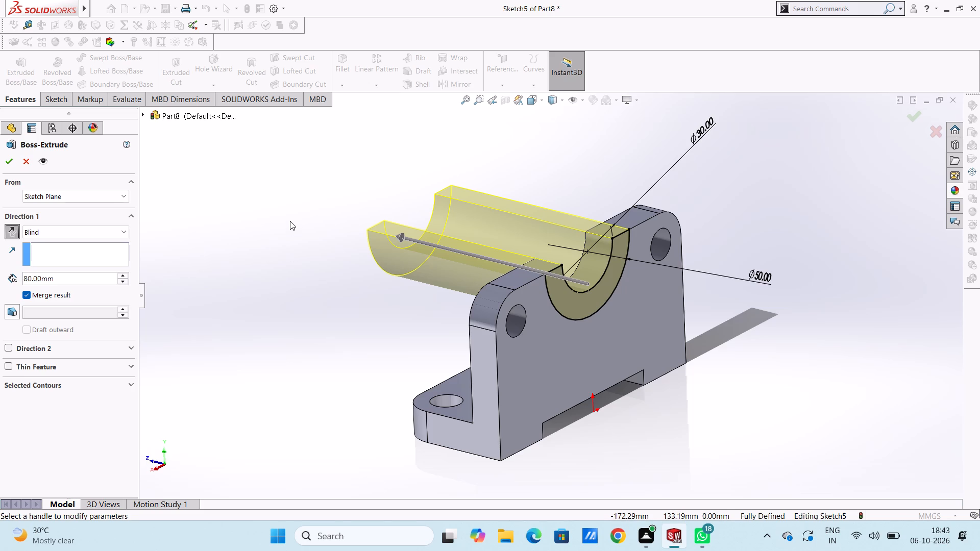
double_click(102, 280)
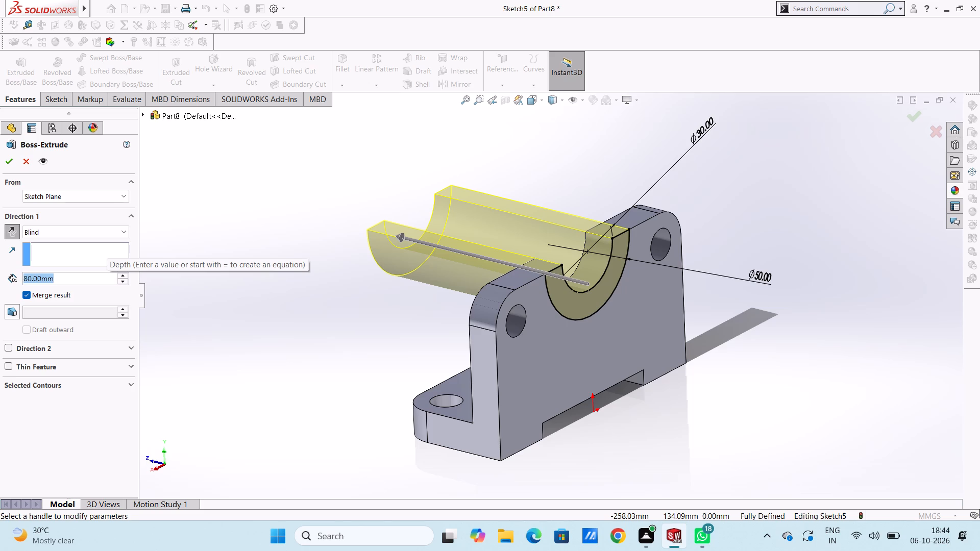
text(35)
key(Return)
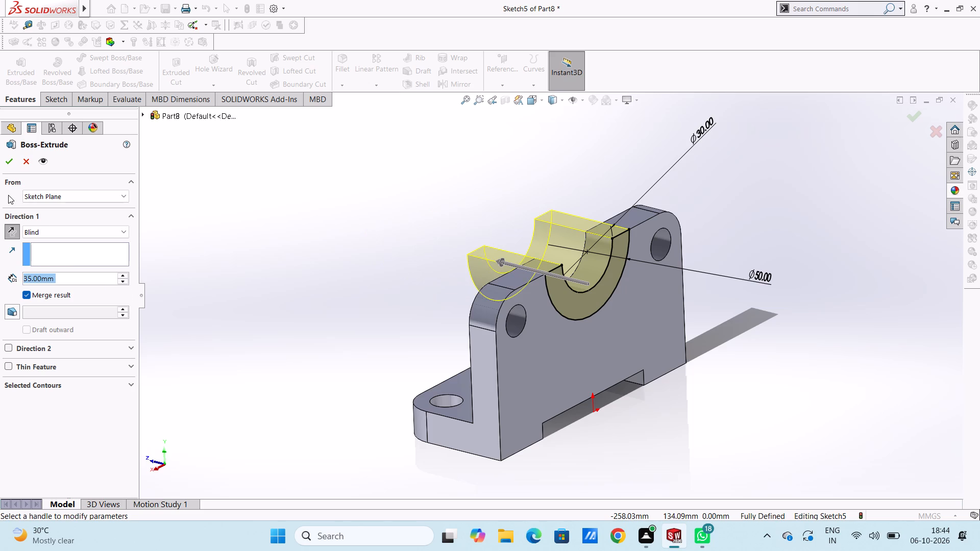
click(9, 168)
click(212, 236)
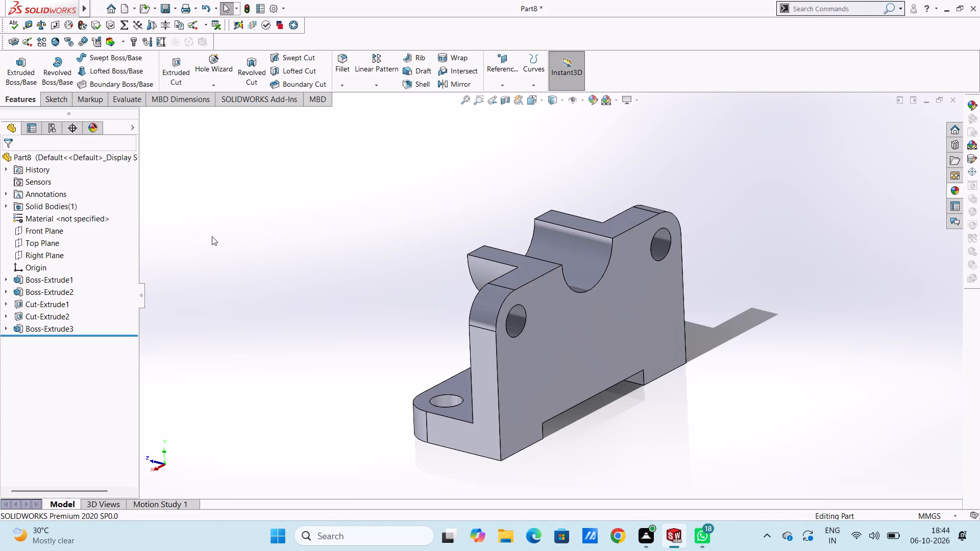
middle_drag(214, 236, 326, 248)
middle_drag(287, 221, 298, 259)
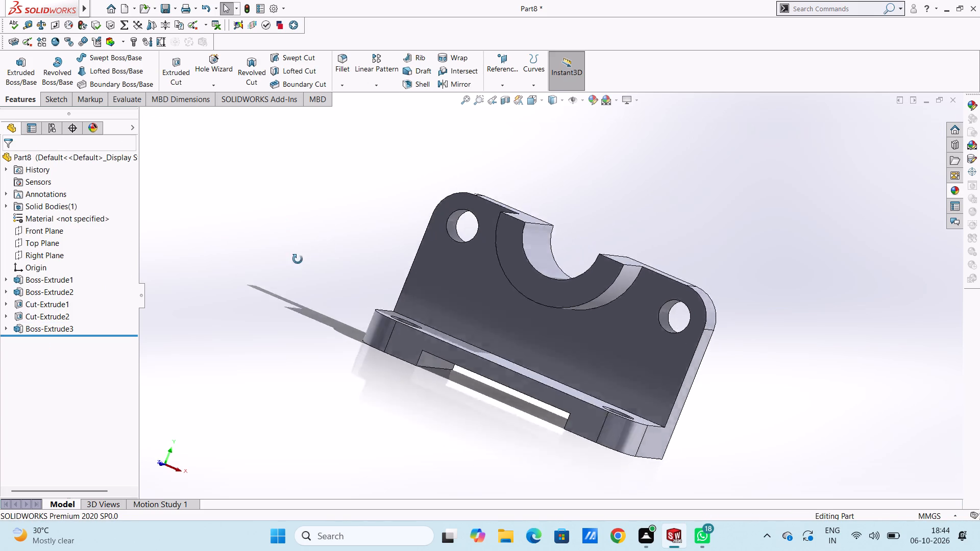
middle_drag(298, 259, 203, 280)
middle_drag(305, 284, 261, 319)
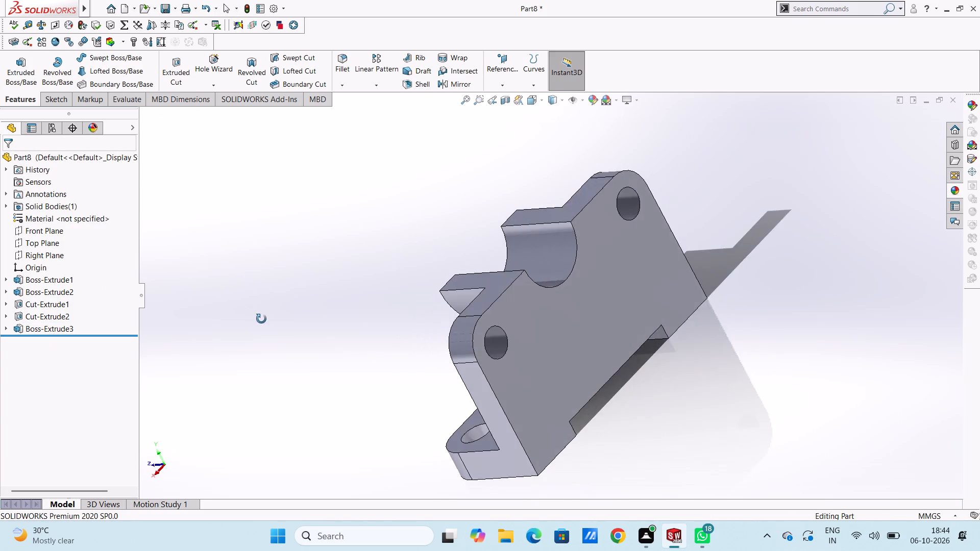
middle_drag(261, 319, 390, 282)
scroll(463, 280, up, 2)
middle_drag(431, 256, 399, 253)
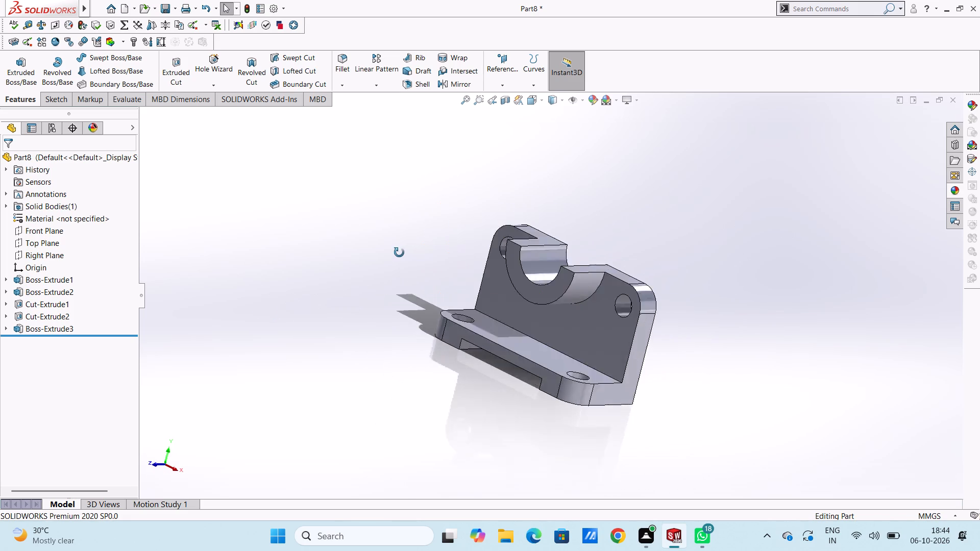
Start a new sketch on the front face of the half-ring saddle, viewed from the front.
middle_drag(399, 253, 422, 254)
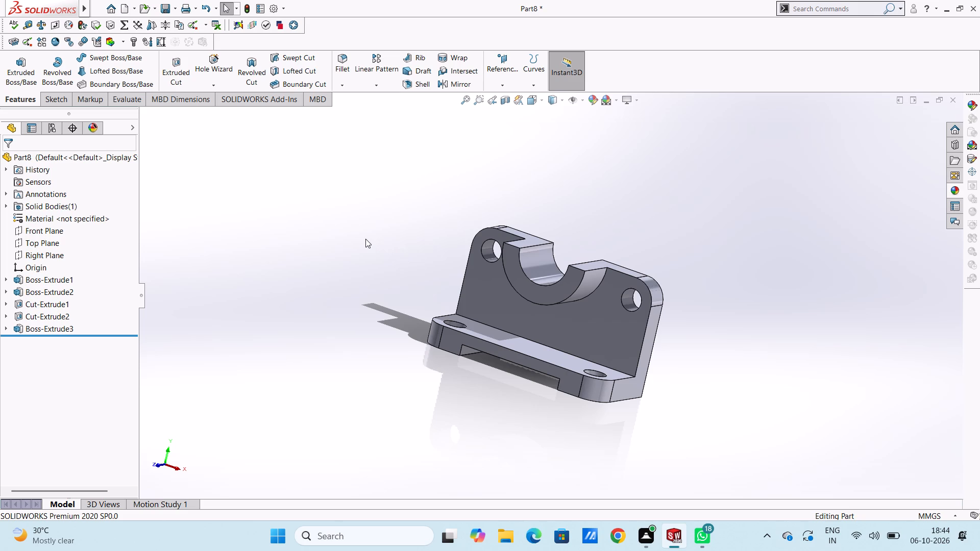
key(ctrl+1)
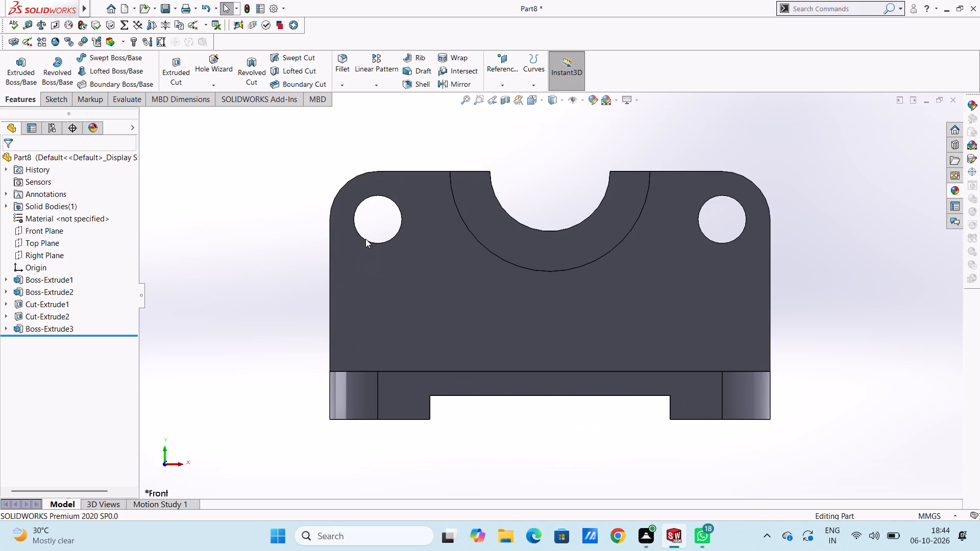
scroll(365, 239, up, 2)
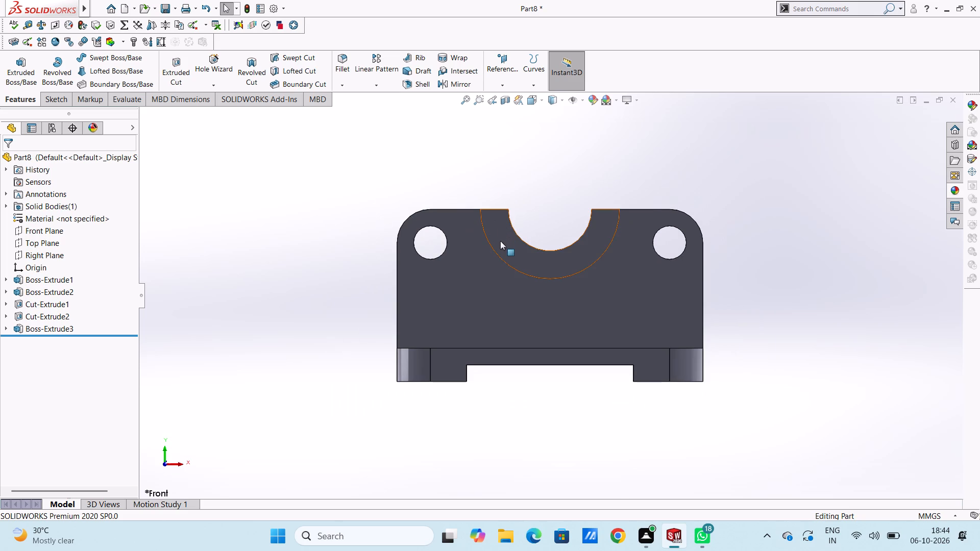
click(500, 241)
click(545, 212)
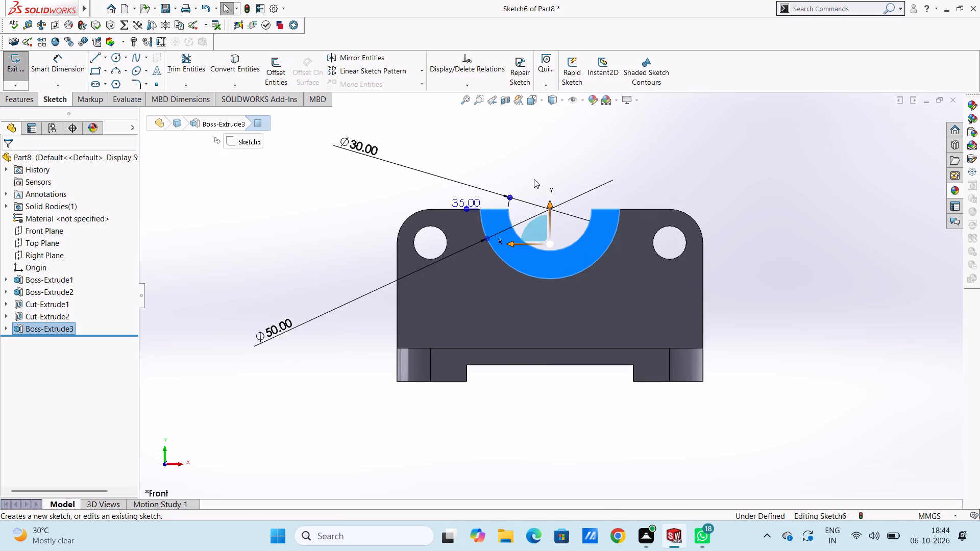
click(533, 178)
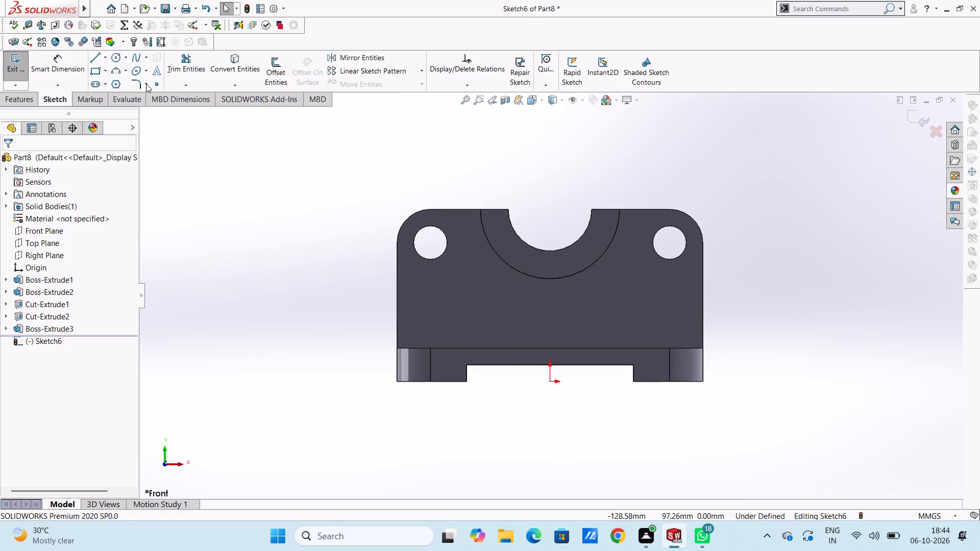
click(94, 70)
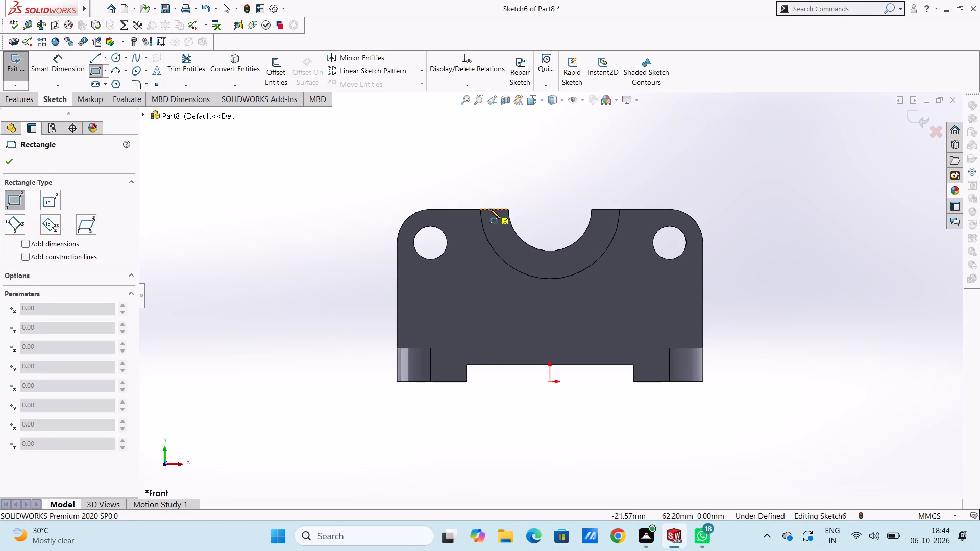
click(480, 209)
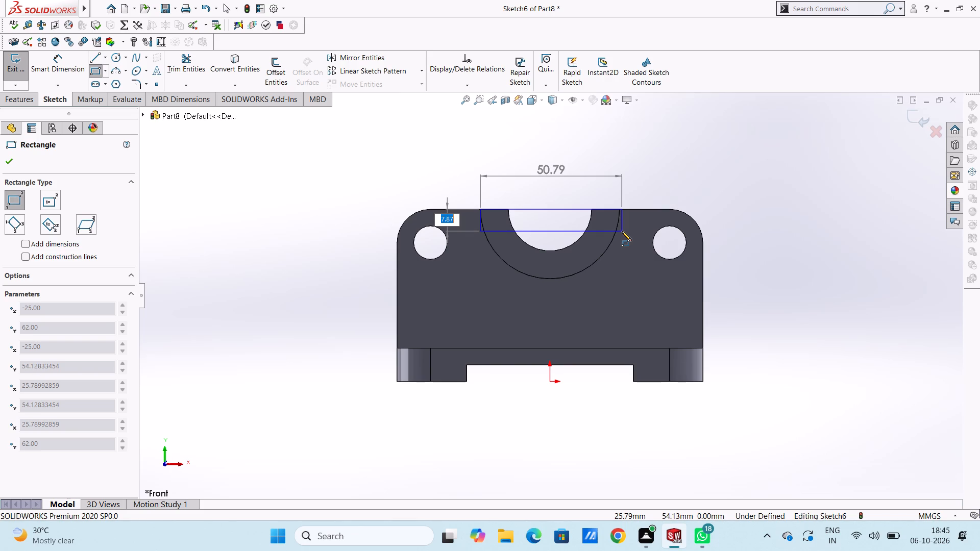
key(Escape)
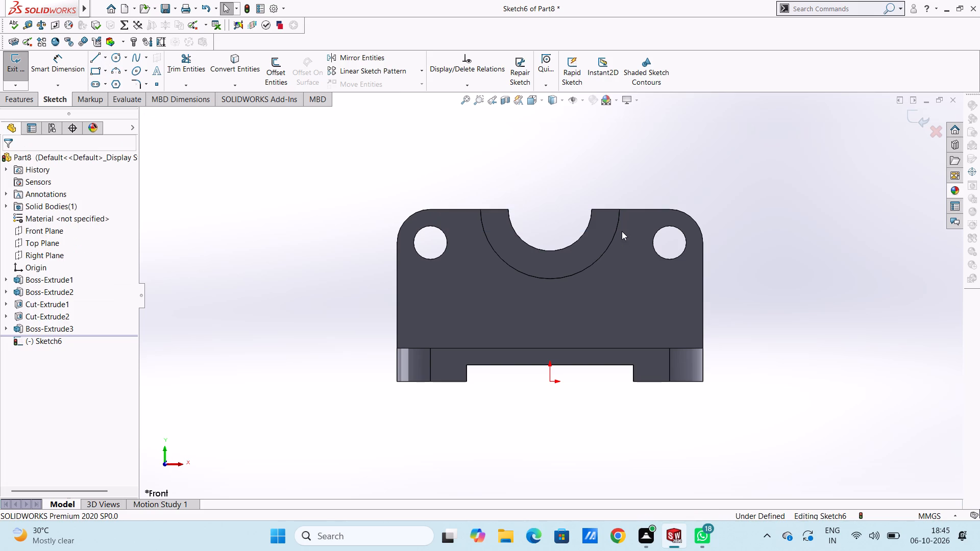
Draw a horizontal 22 mm midpoint line centred on the base's top edge, using a half-length of 11 mm.
click(105, 61)
click(101, 72)
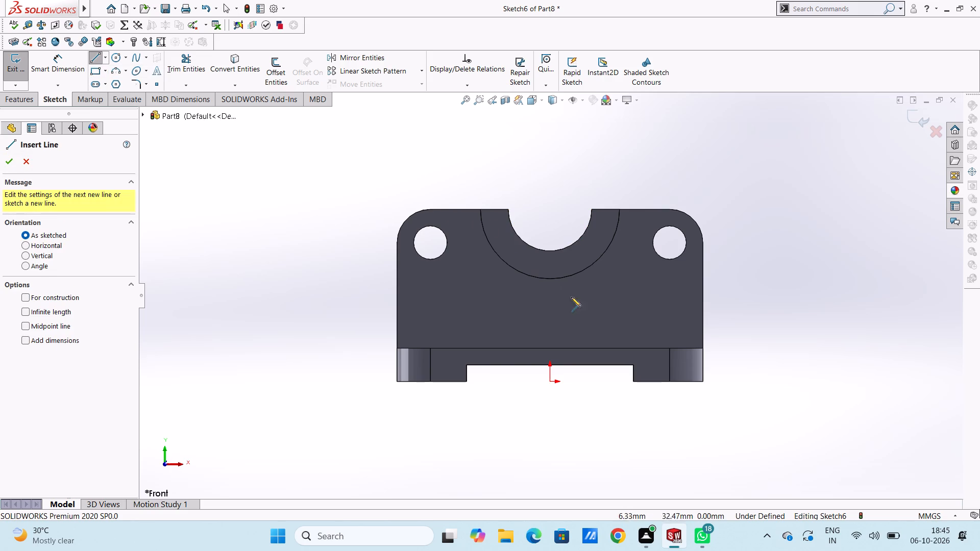
click(103, 56)
click(116, 101)
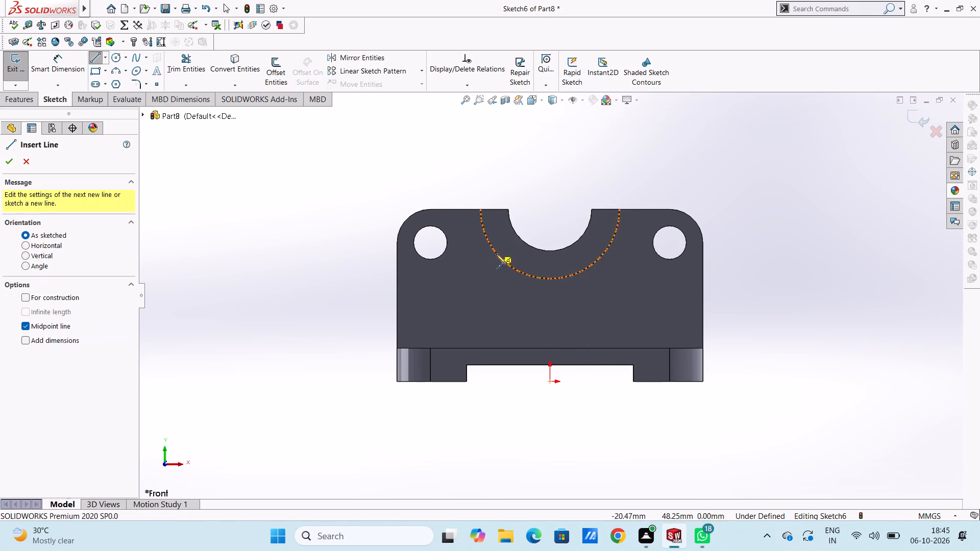
click(549, 349)
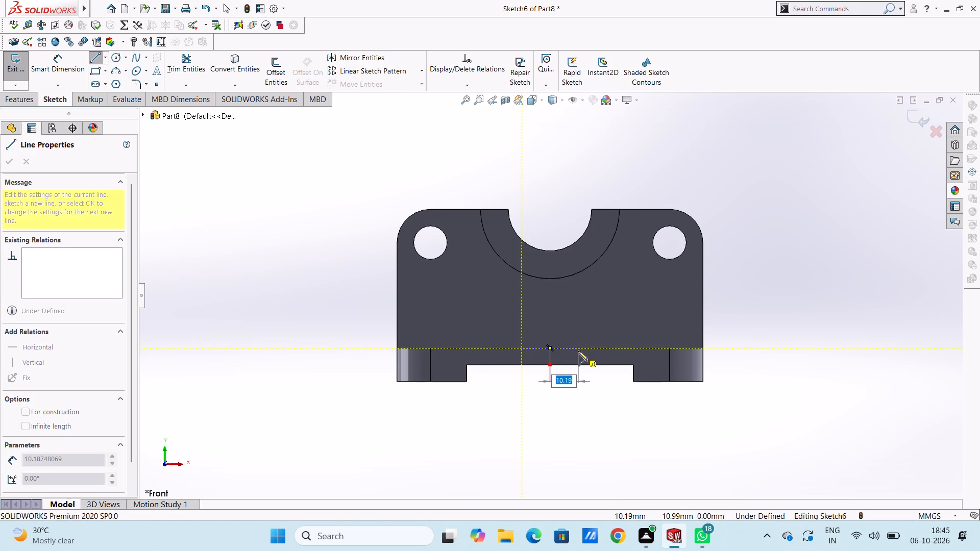
text(11)
key(Return)
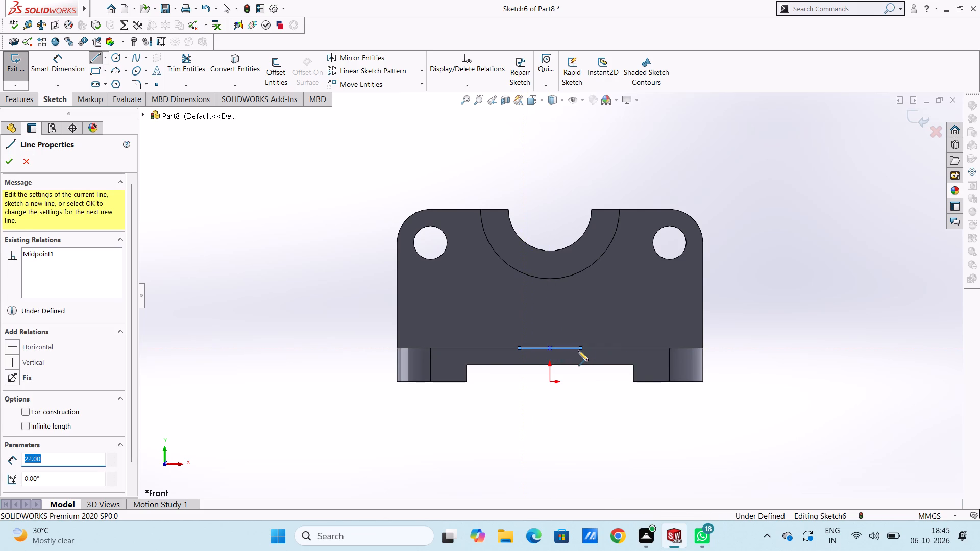
key(Escape)
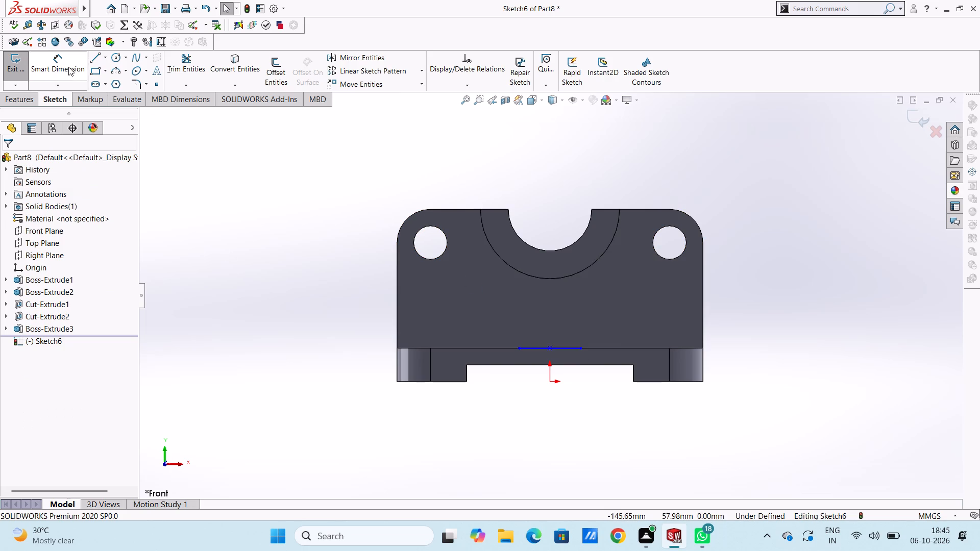
Dimension the length of the midpoint line on the base's top edge.
click(68, 66)
click(534, 346)
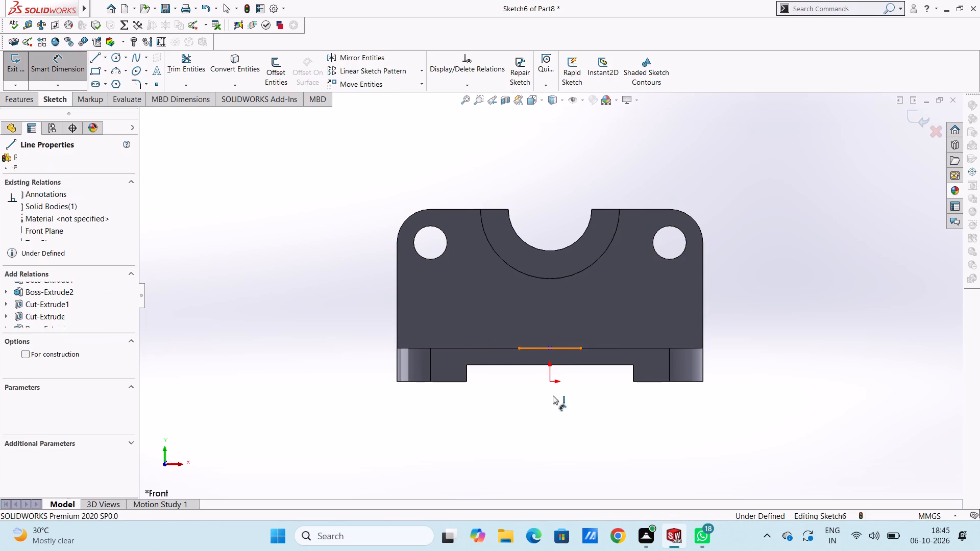
click(565, 444)
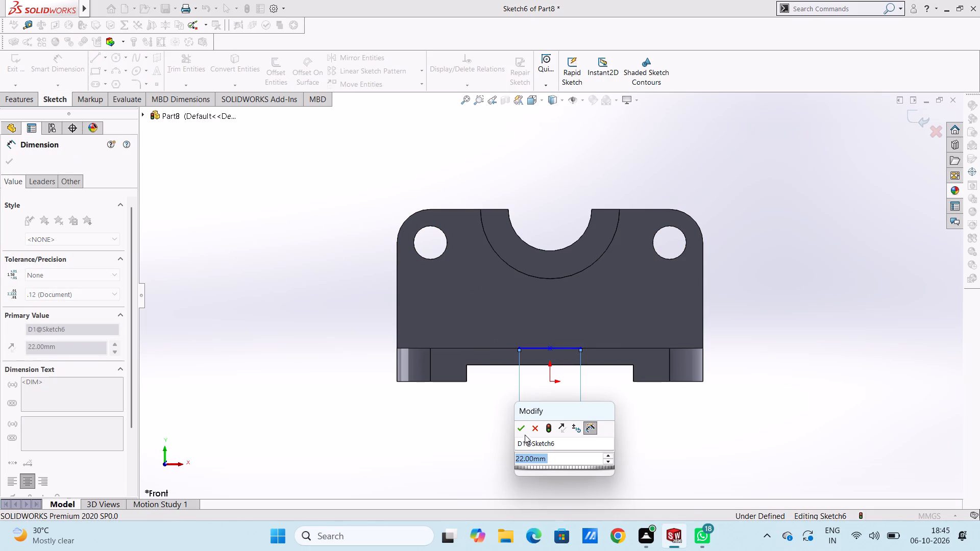
click(520, 429)
click(498, 417)
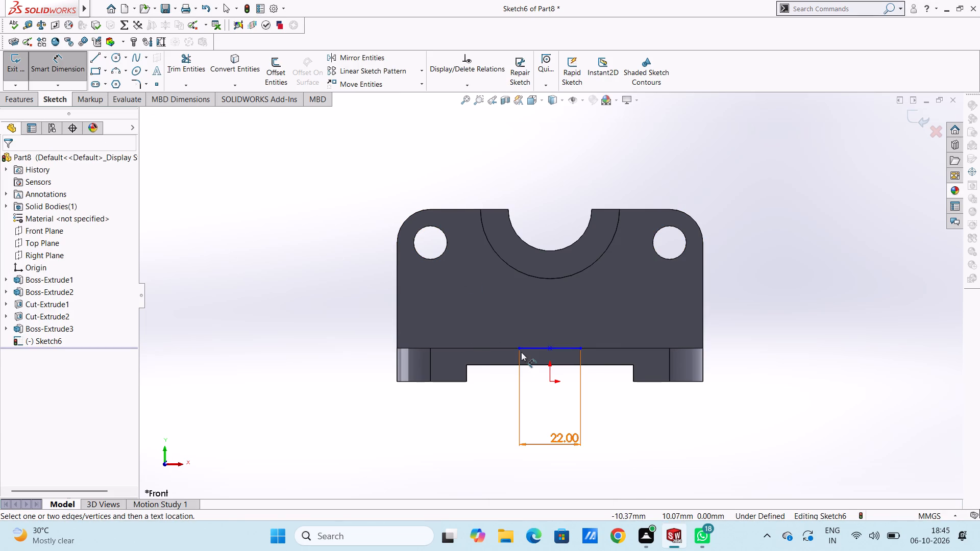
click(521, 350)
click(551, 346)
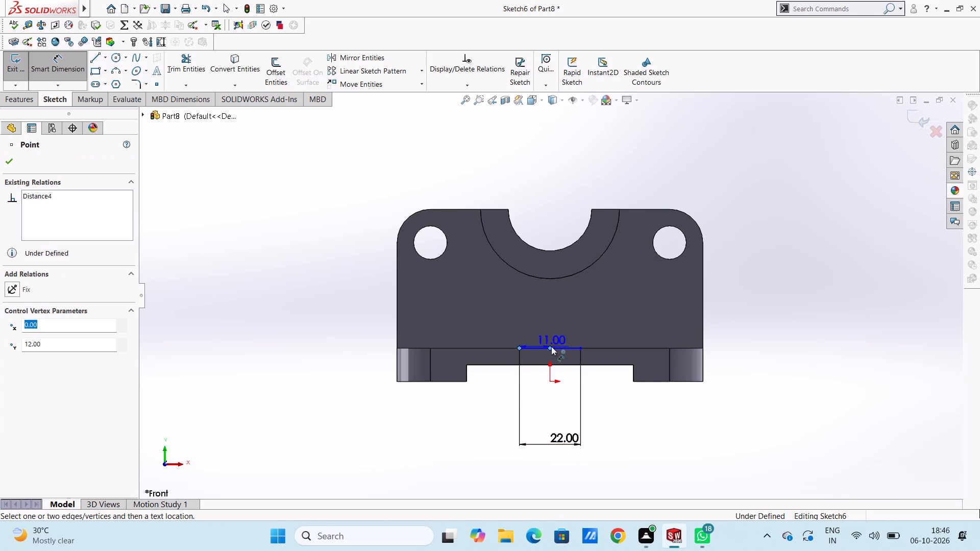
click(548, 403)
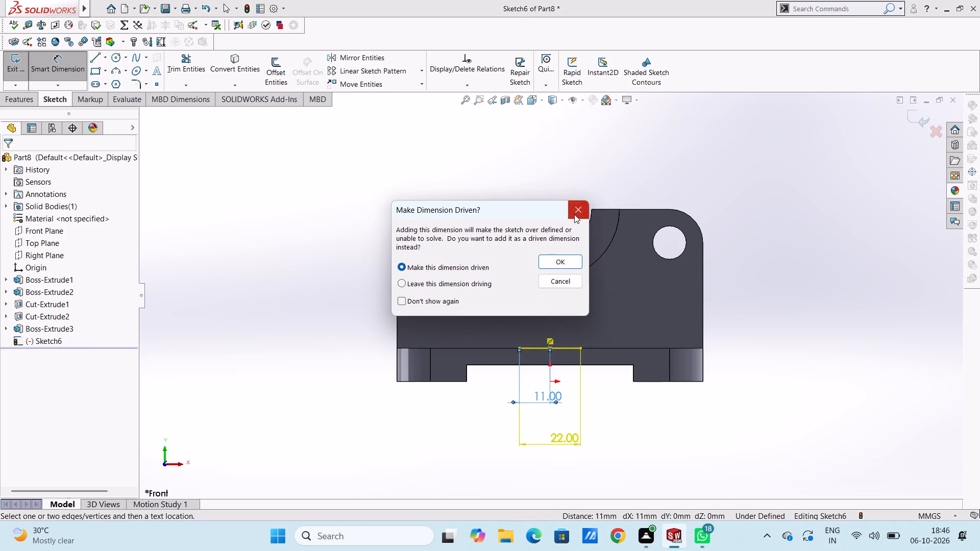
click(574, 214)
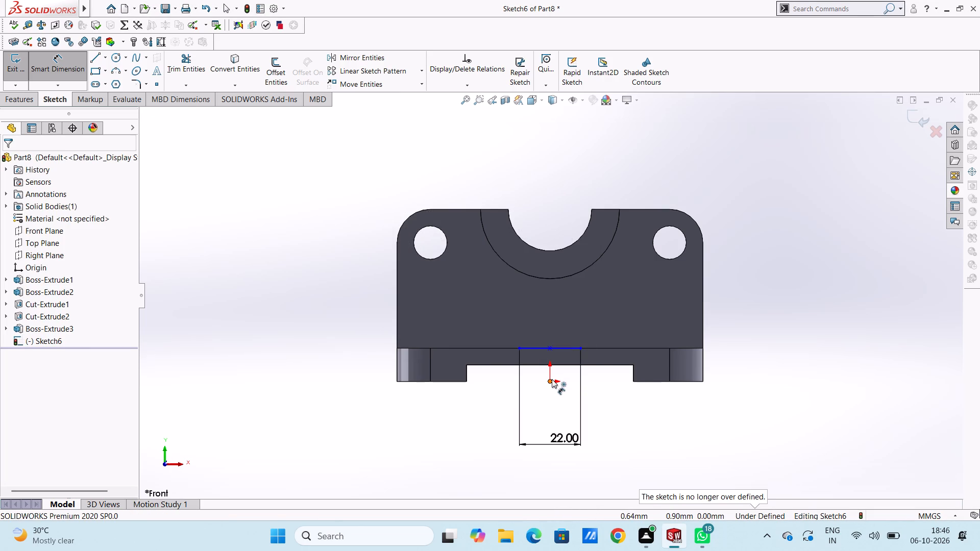
Dimension the vertical distance between the origin and the 22 mm line.
click(552, 379)
click(561, 346)
click(814, 358)
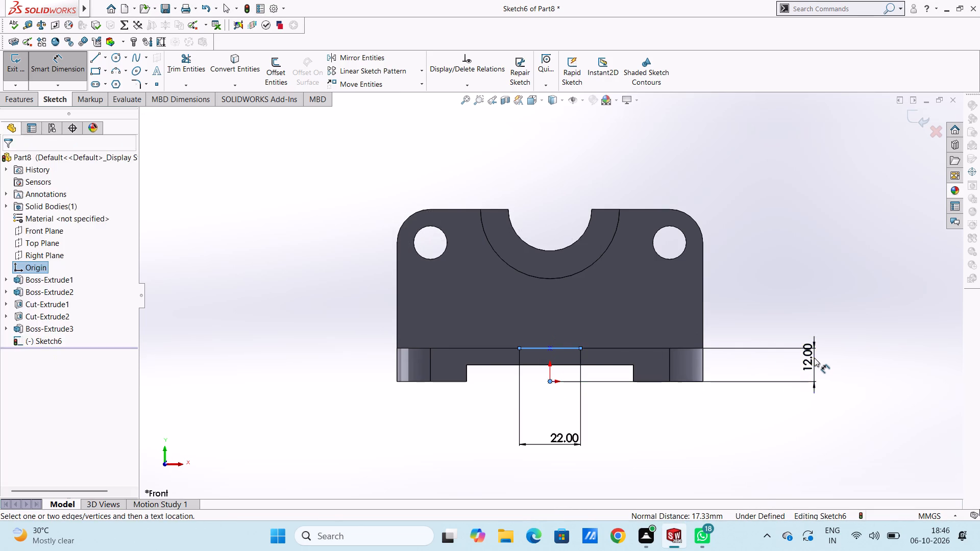
click(770, 343)
click(767, 308)
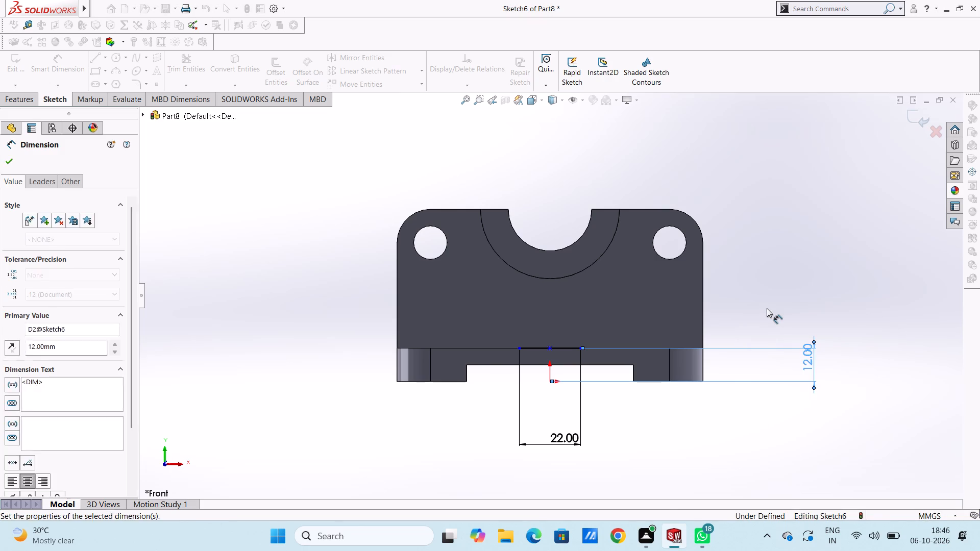
Dimension the horizontal distance from the 22 mm line's right endpoint to the underside channel's right wall.
key(ctrl+1)
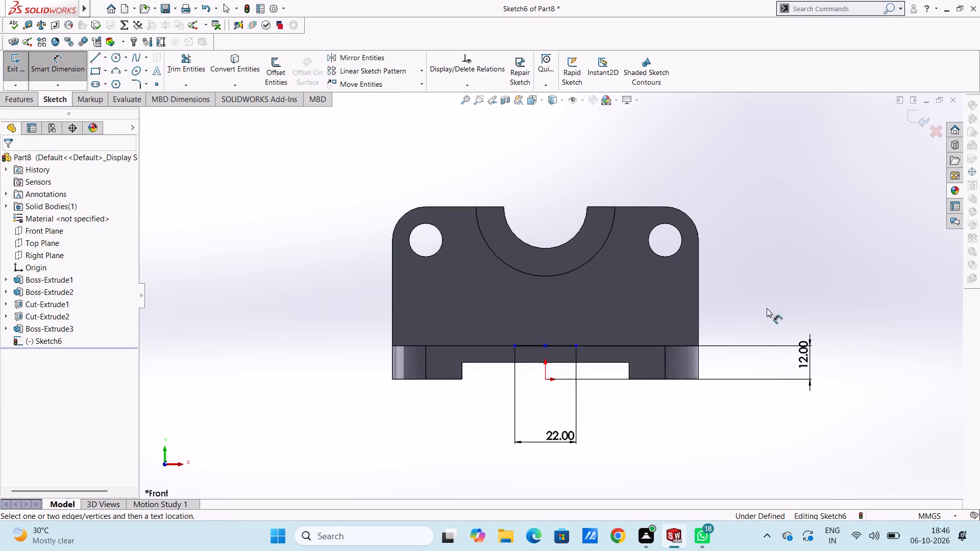
scroll(494, 263, up, 3)
scroll(492, 274, down, 4)
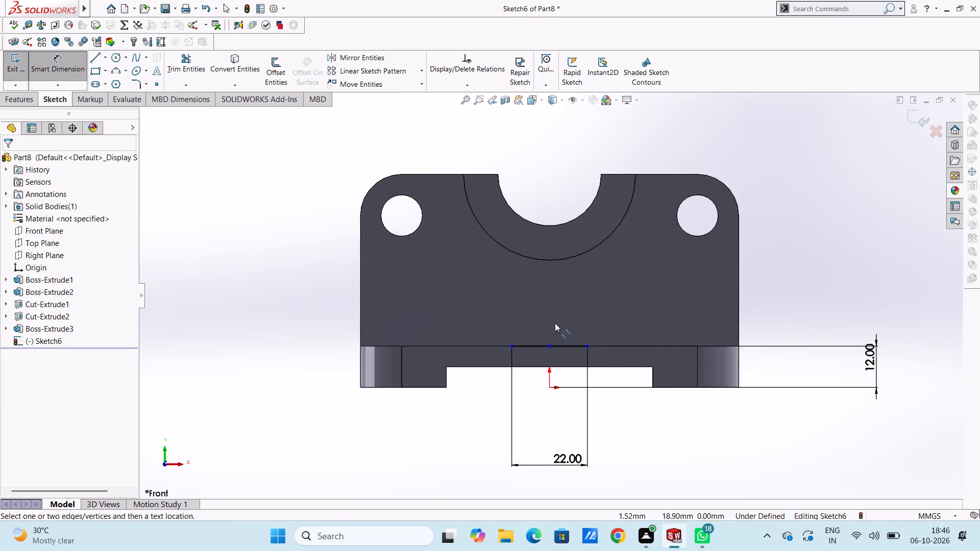
click(587, 347)
click(653, 382)
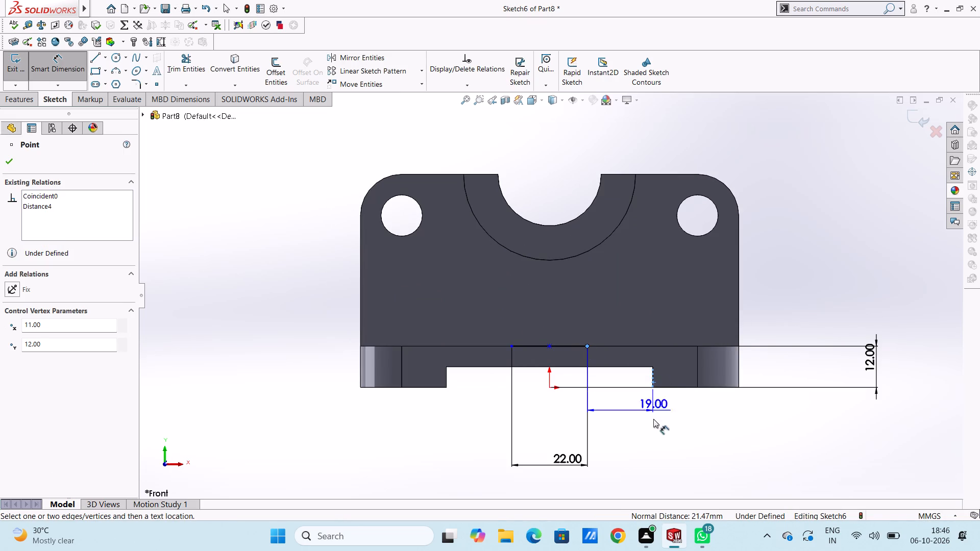
click(649, 437)
click(607, 418)
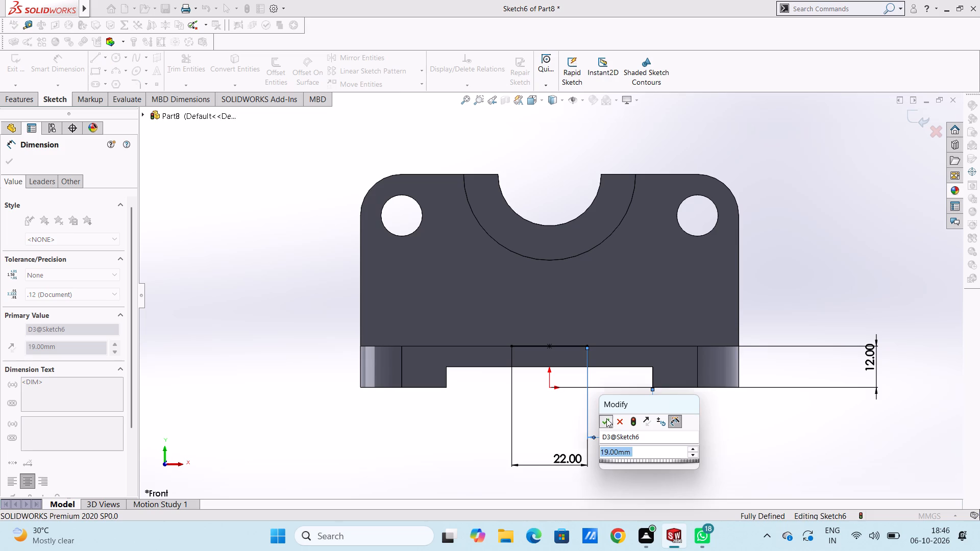
click(580, 419)
scroll(568, 300, up, 2)
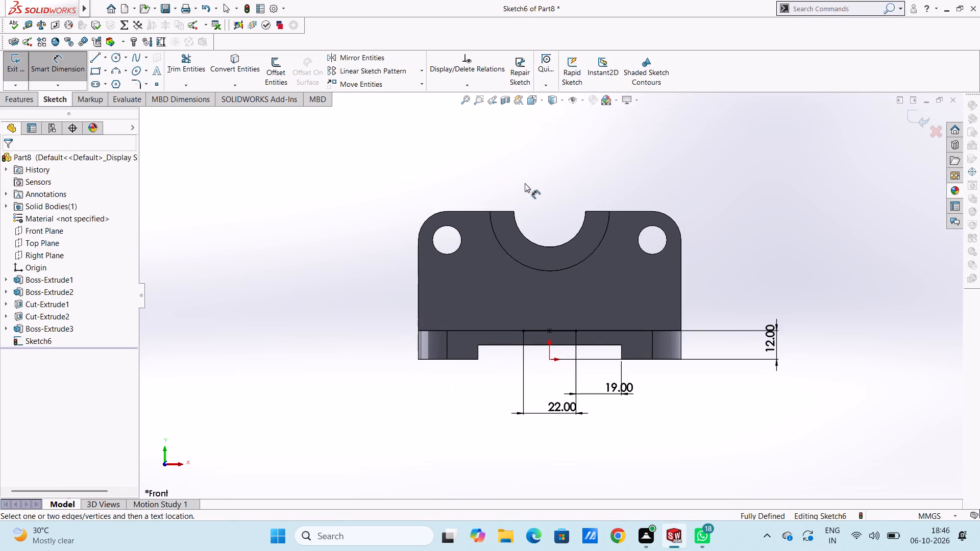
key(Escape)
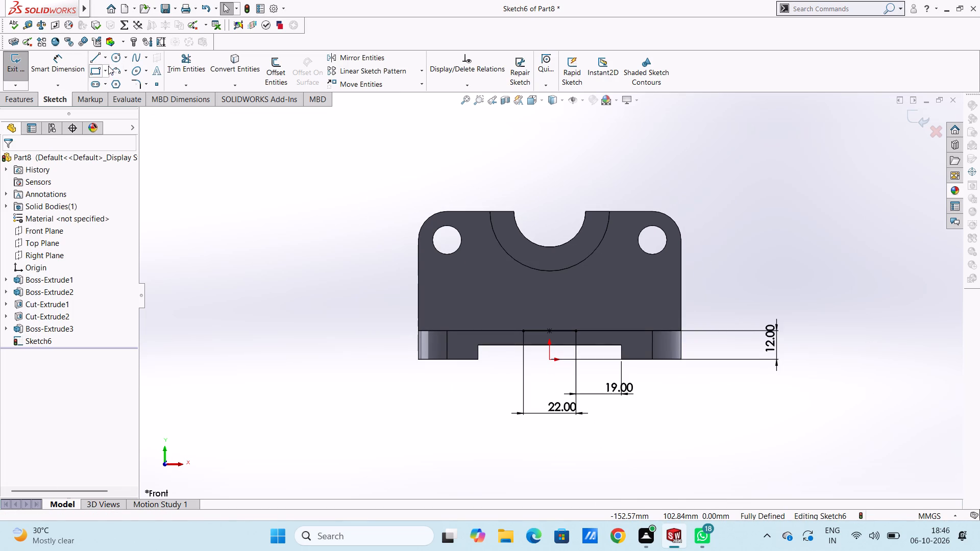
Draw a 20 mm line leftward from the bracket's centreline at about 41 mm height and a 40 mm line back rightward over it.
click(101, 59)
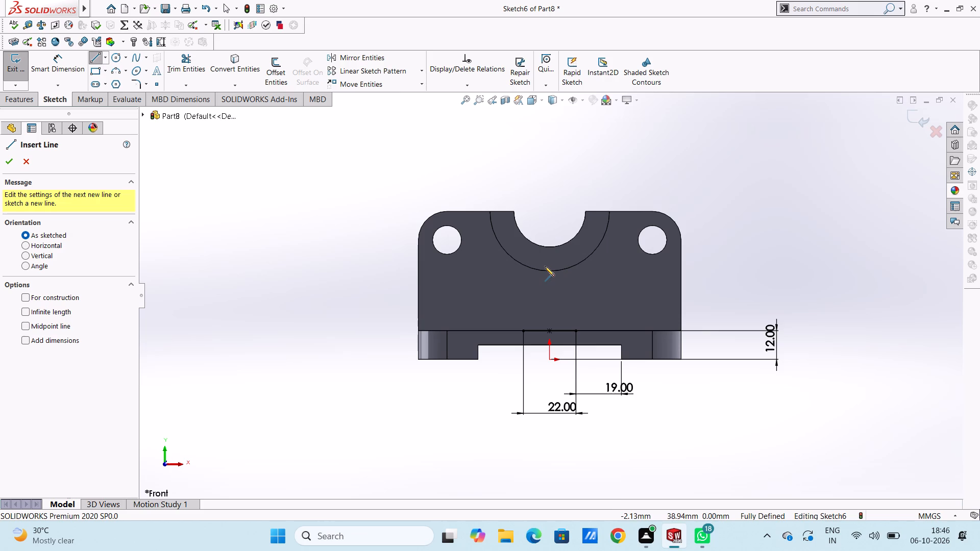
click(550, 261)
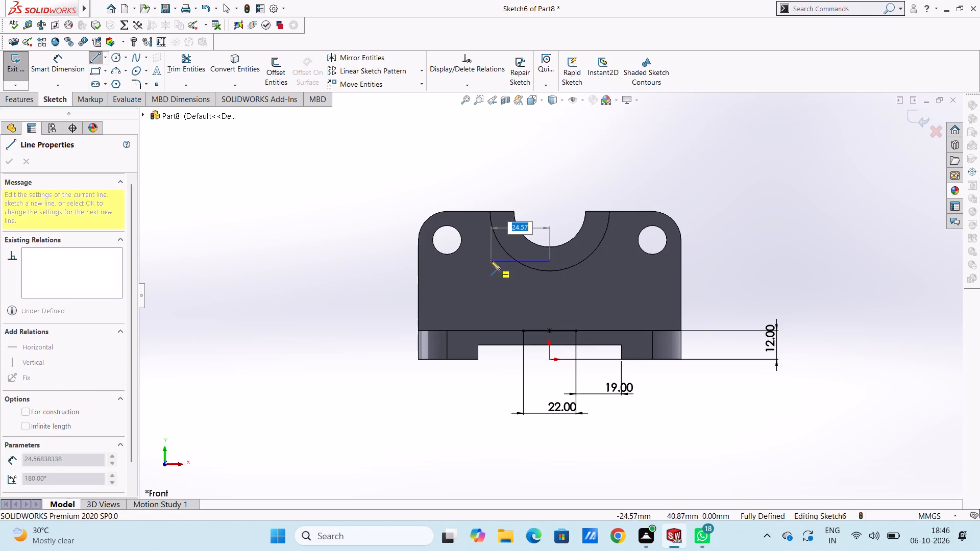
text(20)
key(Return)
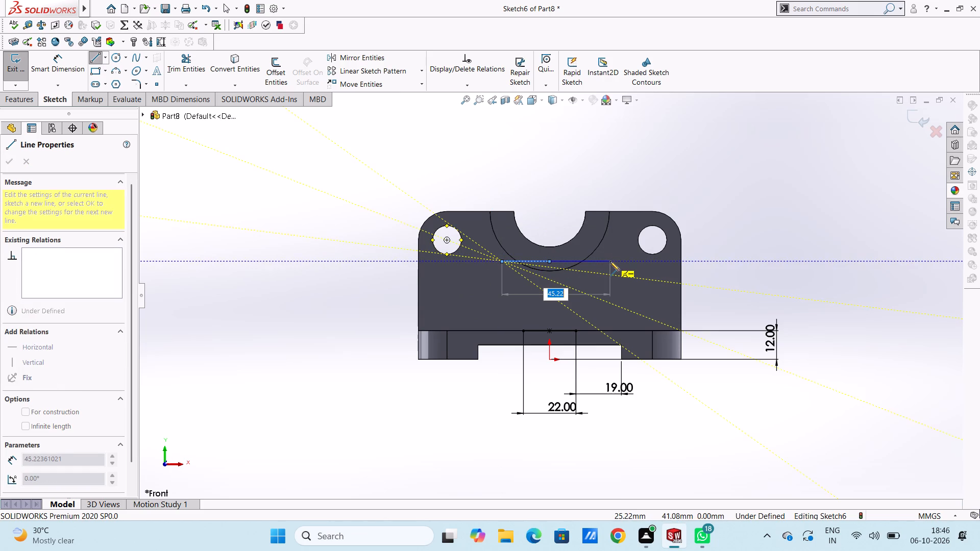
text(40)
key(Return)
key(Escape)
key(Escape)
key(Escape)
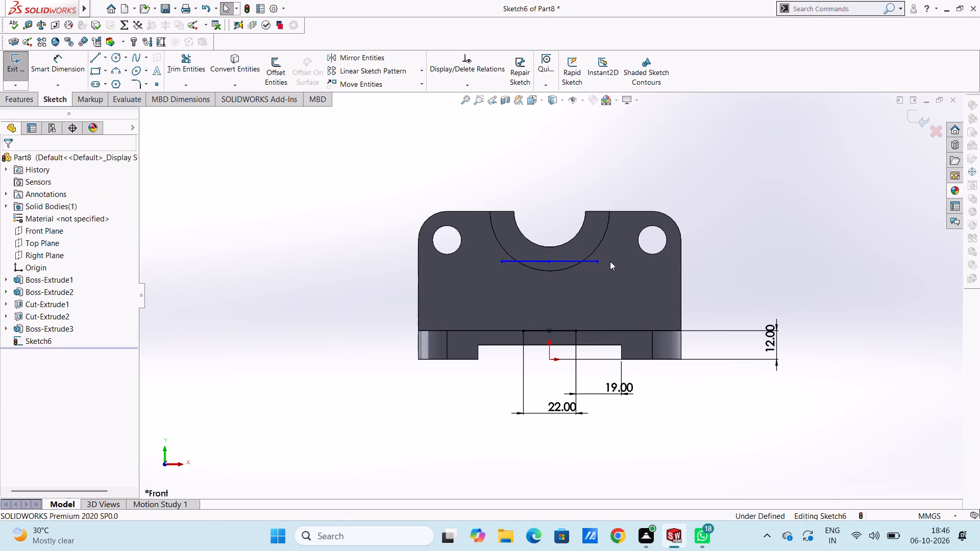
Delete the 20 mm helper line that overlaps the 40 mm line.
click(529, 264)
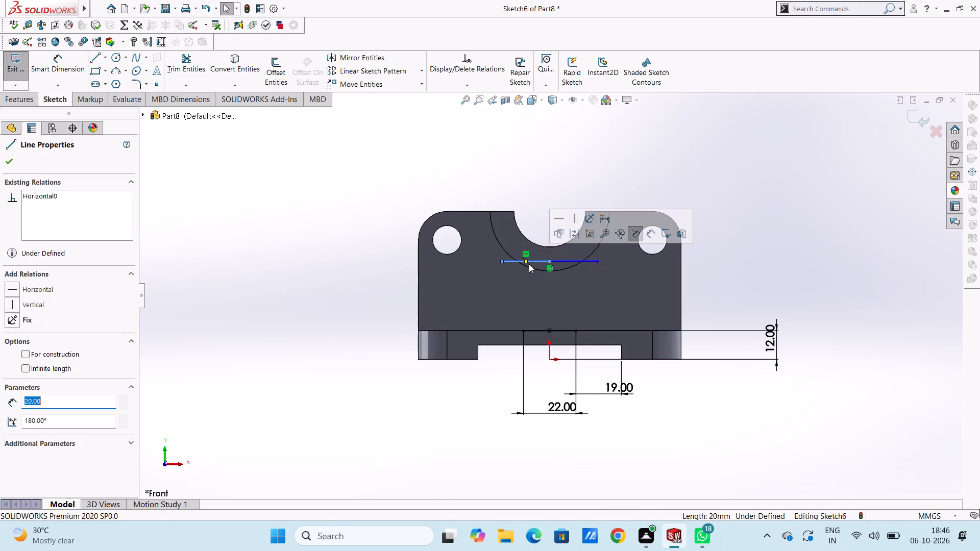
key(Delete)
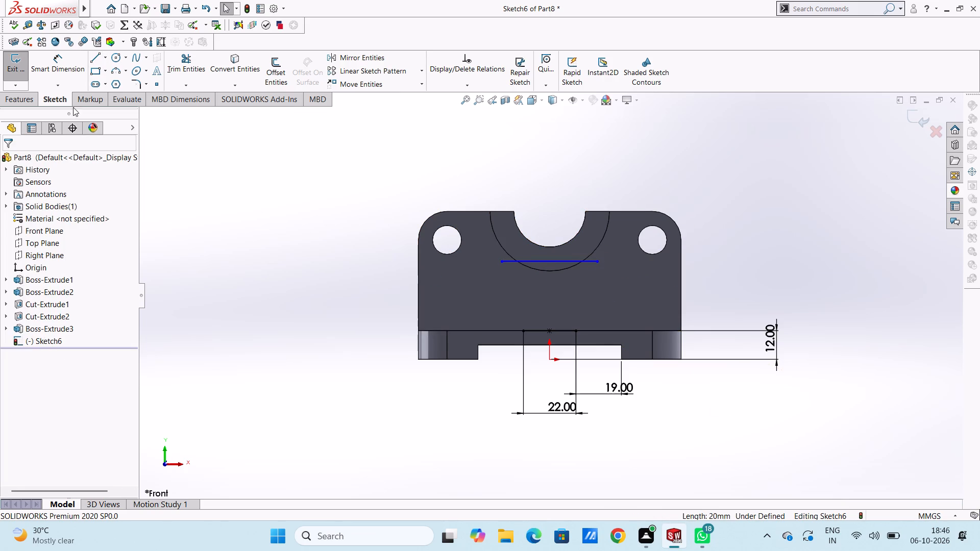
Dimension the horizontal distance from the 40 mm line's left endpoint to its midpoint.
click(62, 70)
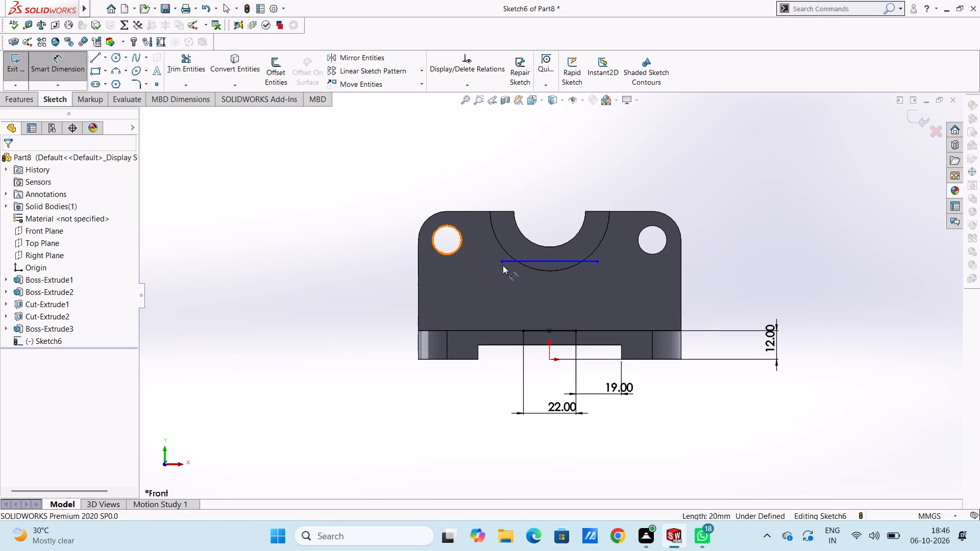
click(502, 263)
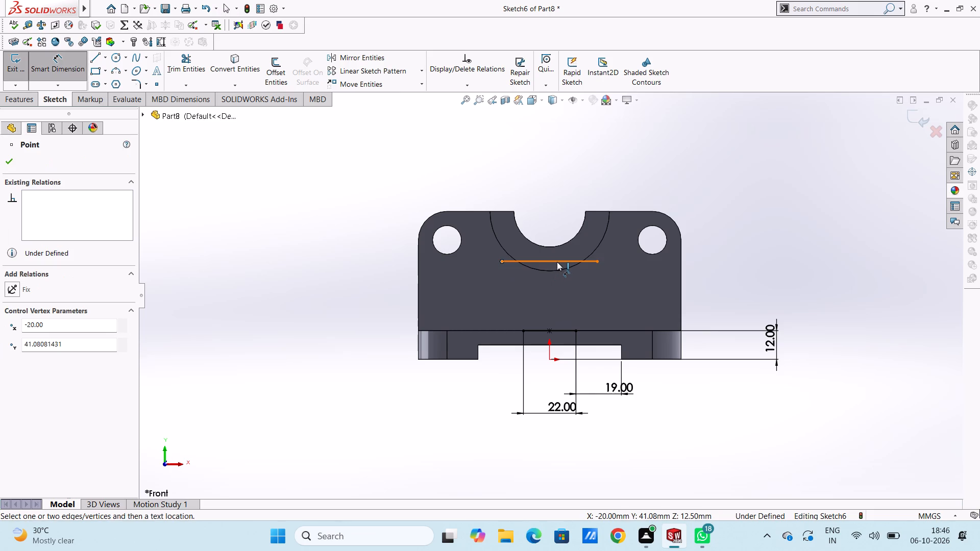
click(550, 262)
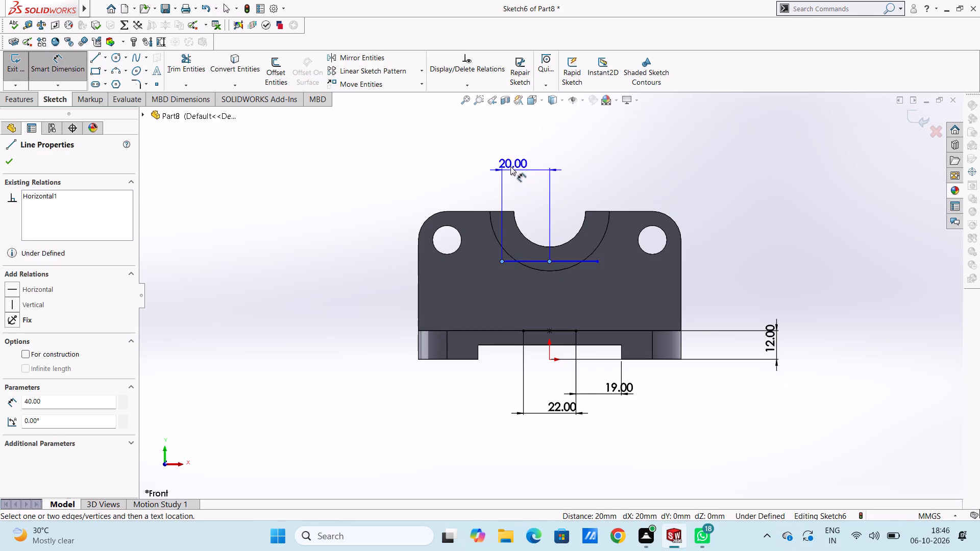
click(501, 148)
click(454, 135)
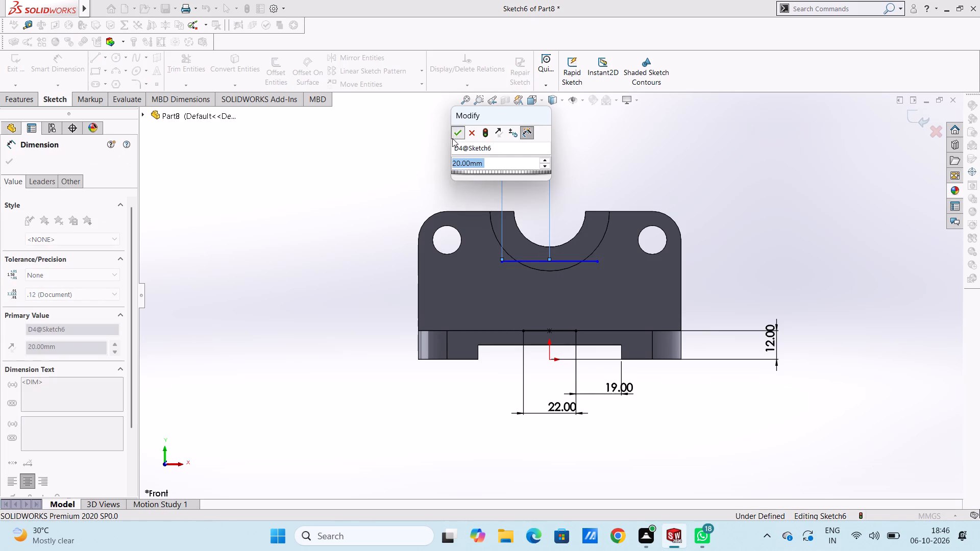
click(440, 147)
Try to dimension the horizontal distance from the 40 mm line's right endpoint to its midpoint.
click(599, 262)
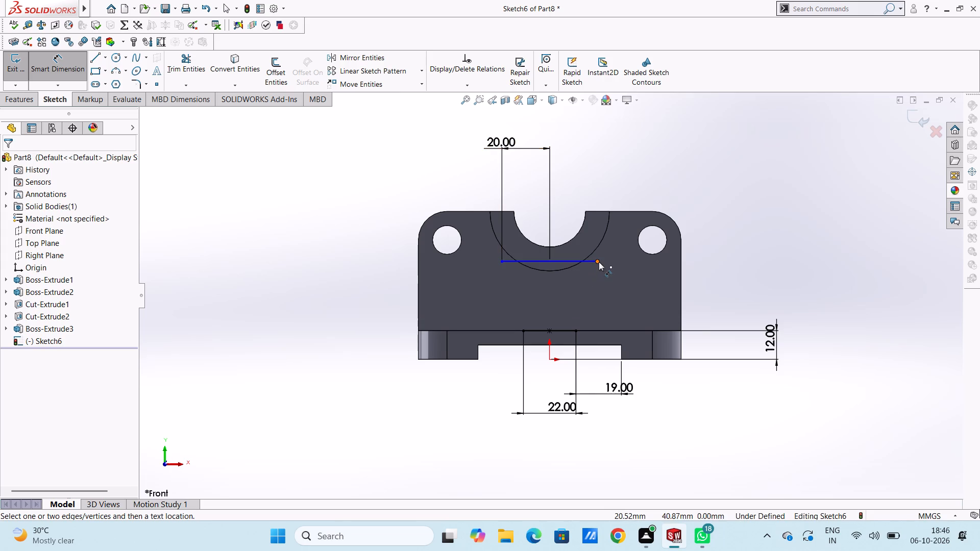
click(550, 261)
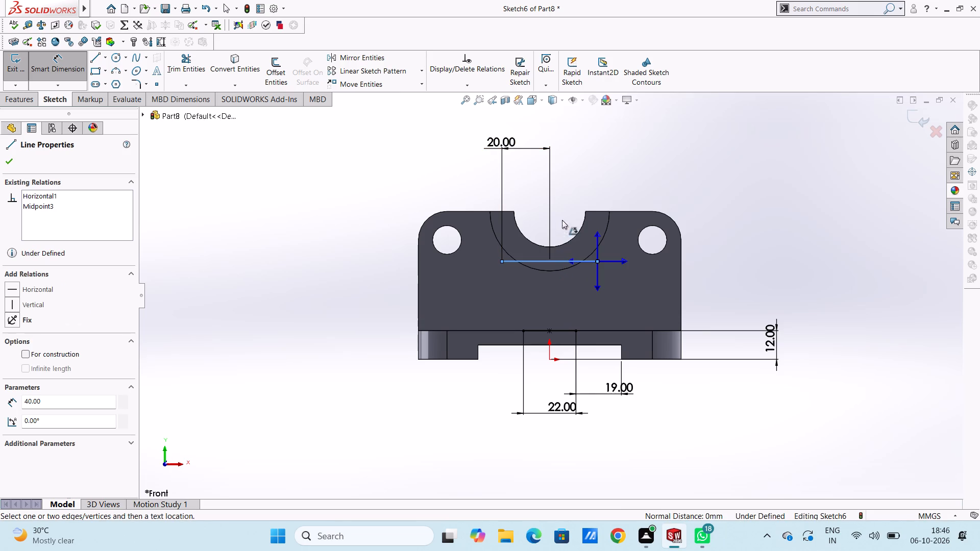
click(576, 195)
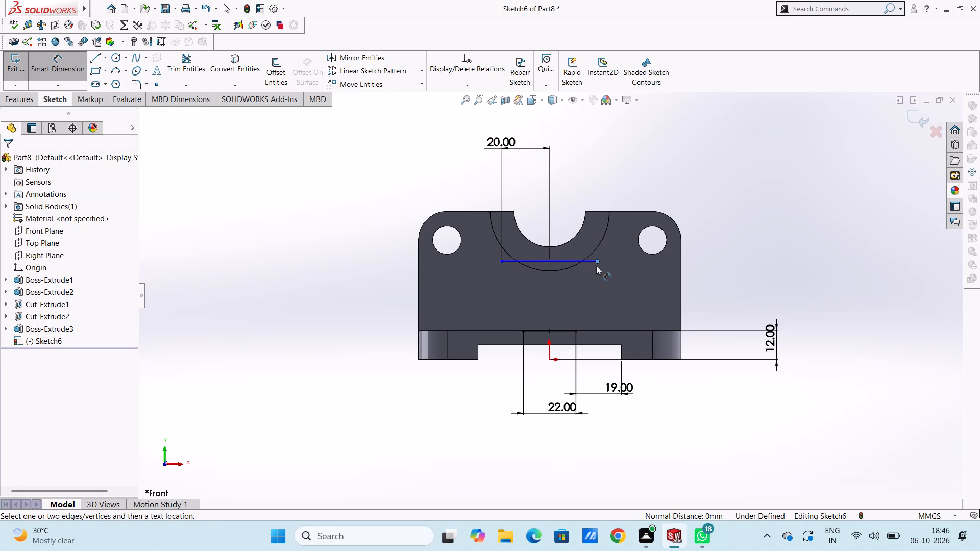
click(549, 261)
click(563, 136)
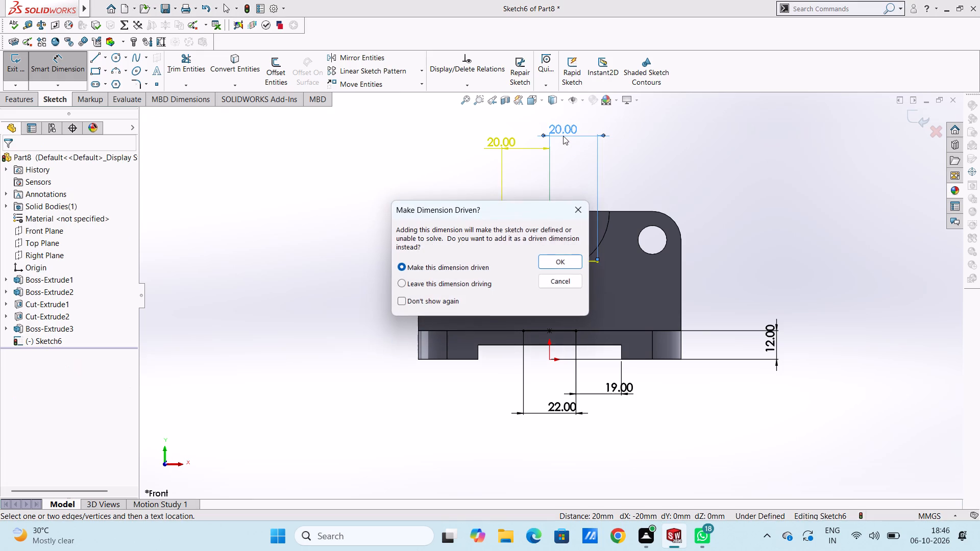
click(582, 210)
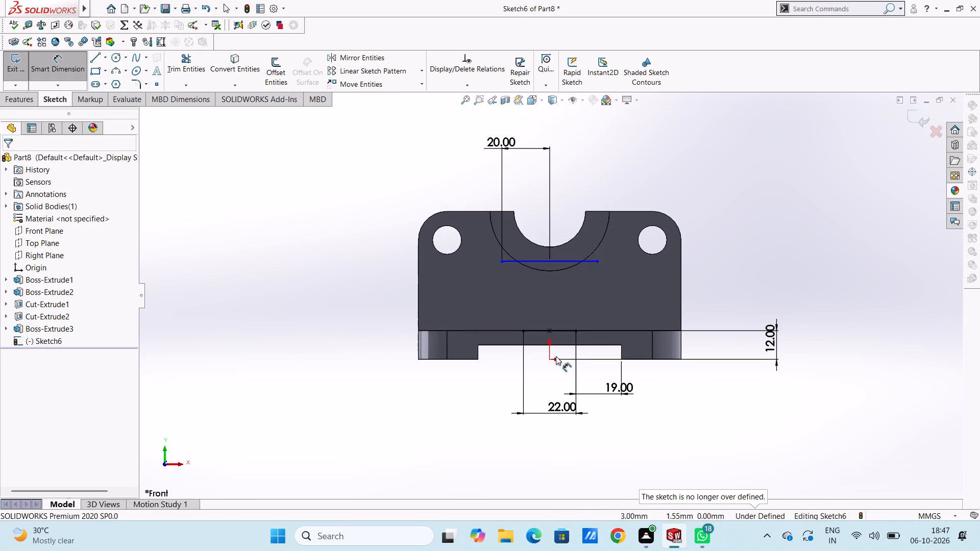
Dimension the horizontal distance from the origin to the 40 mm line's right endpoint.
click(551, 361)
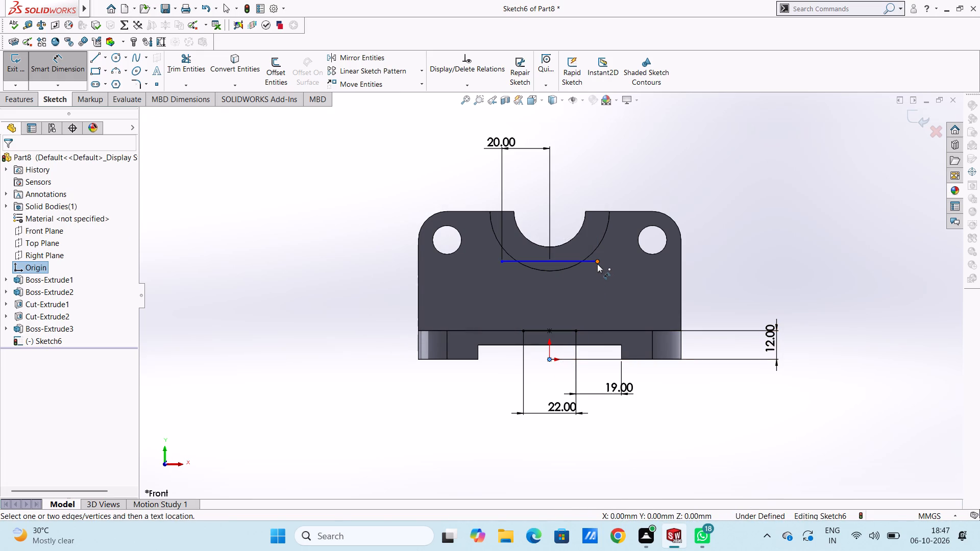
click(597, 264)
click(578, 477)
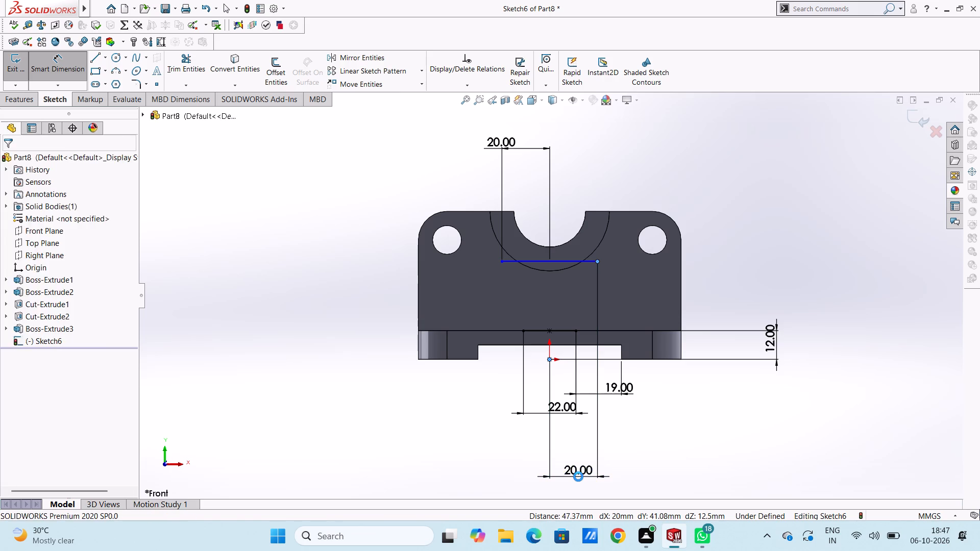
click(531, 456)
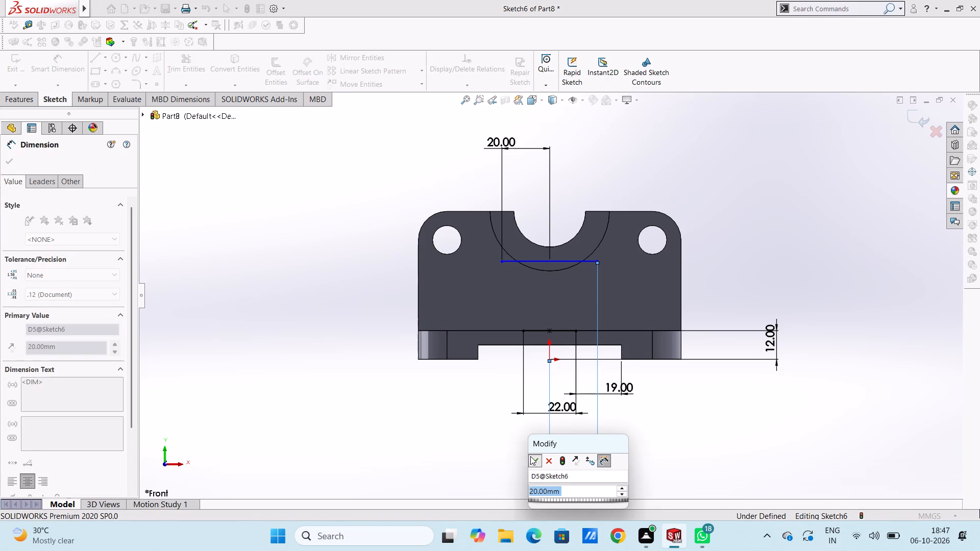
click(429, 448)
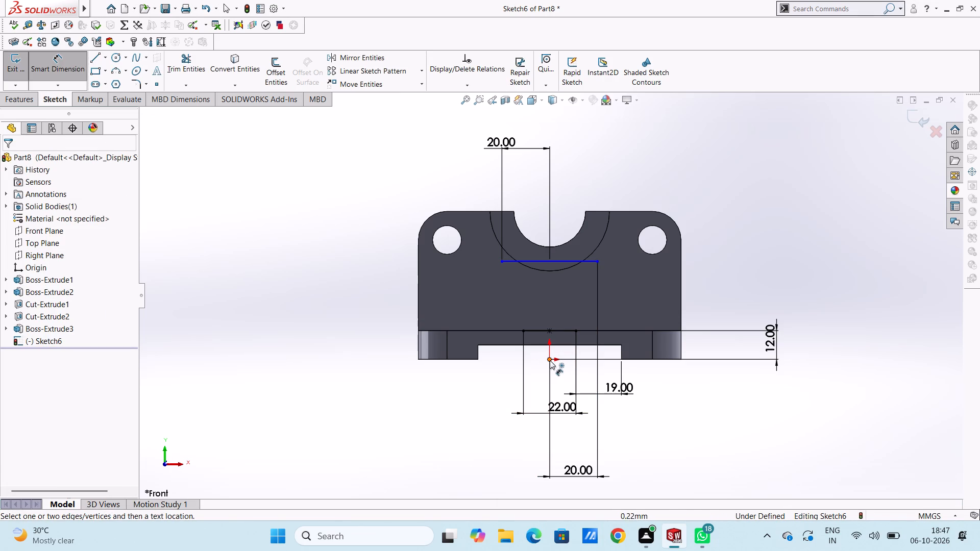
Dimension the vertical distance between the origin and the 40 mm line.
drag(550, 360, 549, 356)
click(537, 261)
click(357, 296)
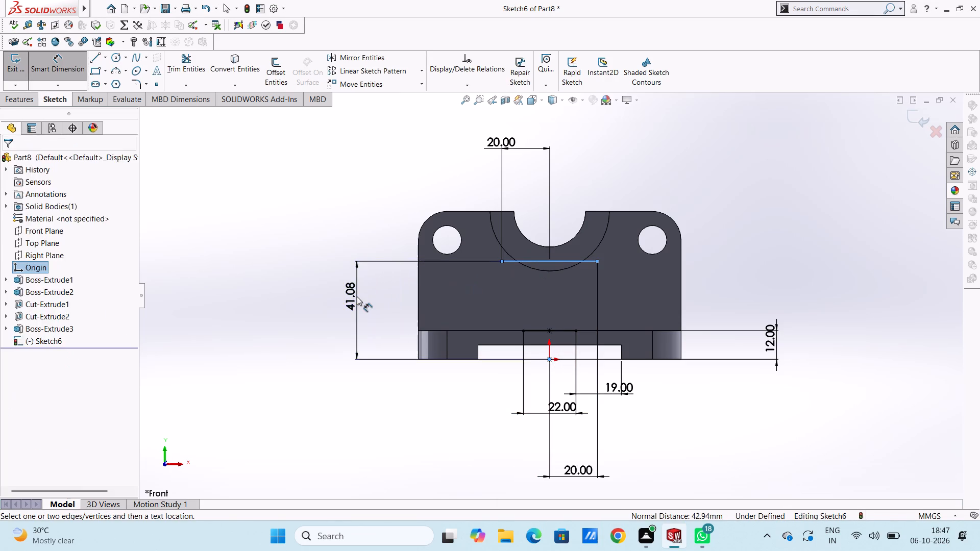
click(310, 282)
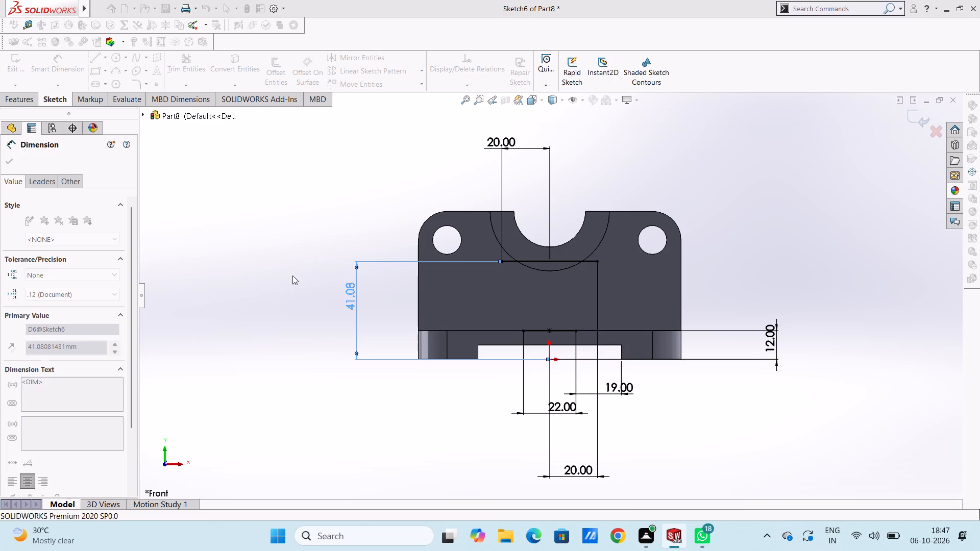
click(291, 275)
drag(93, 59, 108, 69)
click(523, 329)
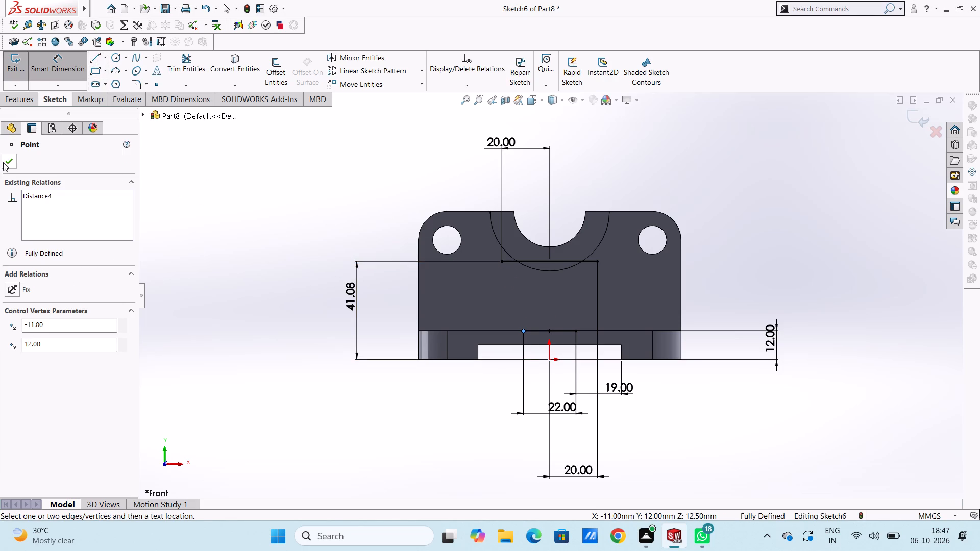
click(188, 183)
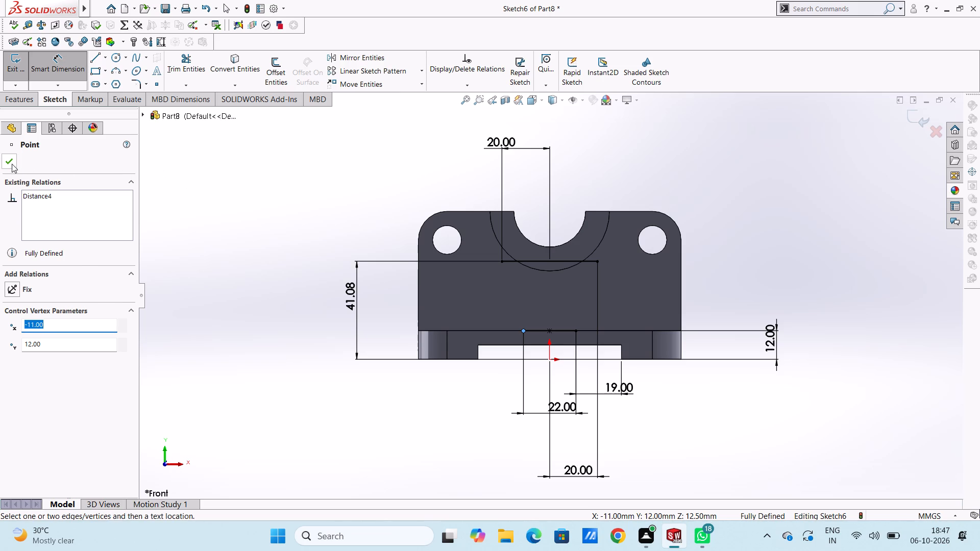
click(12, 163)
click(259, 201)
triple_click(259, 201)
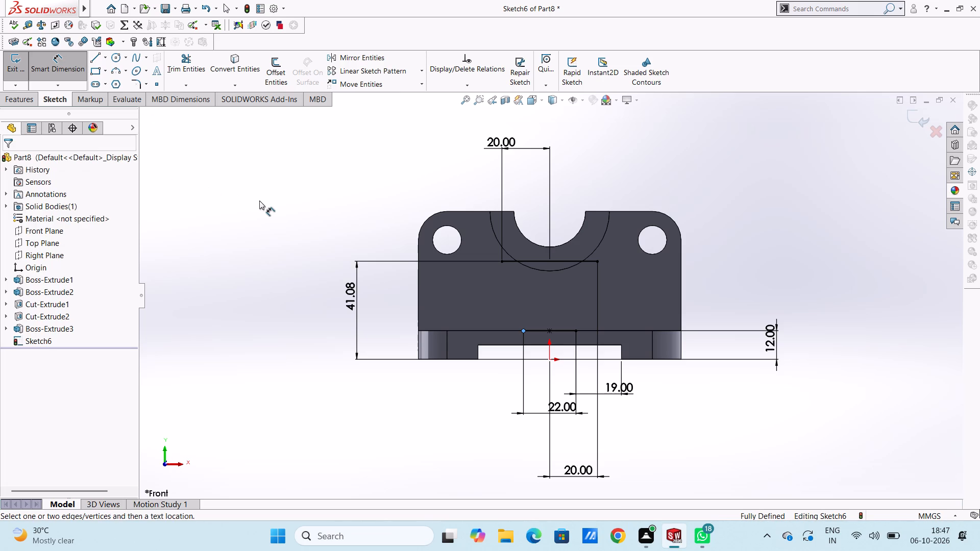
Draw a slanted line about 30.4 mm long from the 22 mm line's left endpoint to the 40 mm line's left endpoint.
click(95, 60)
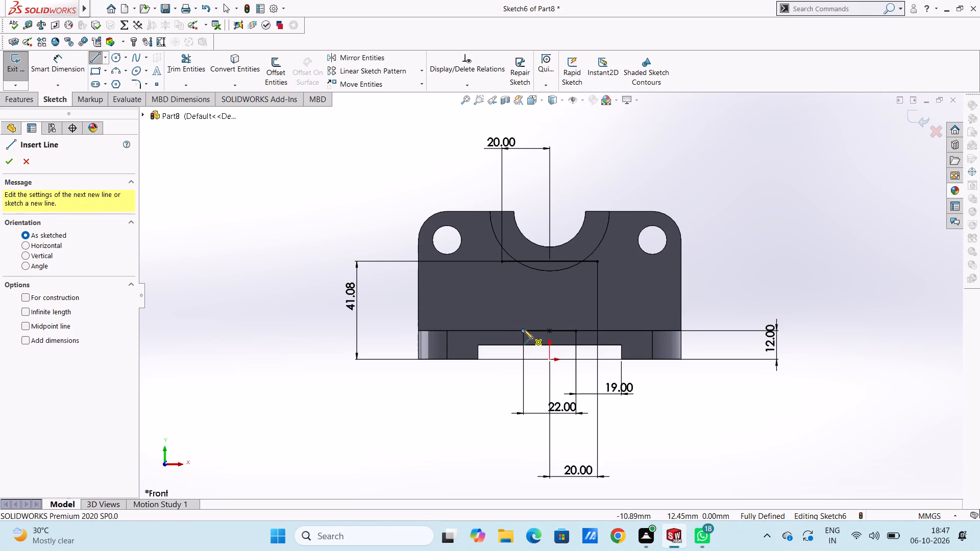
click(524, 330)
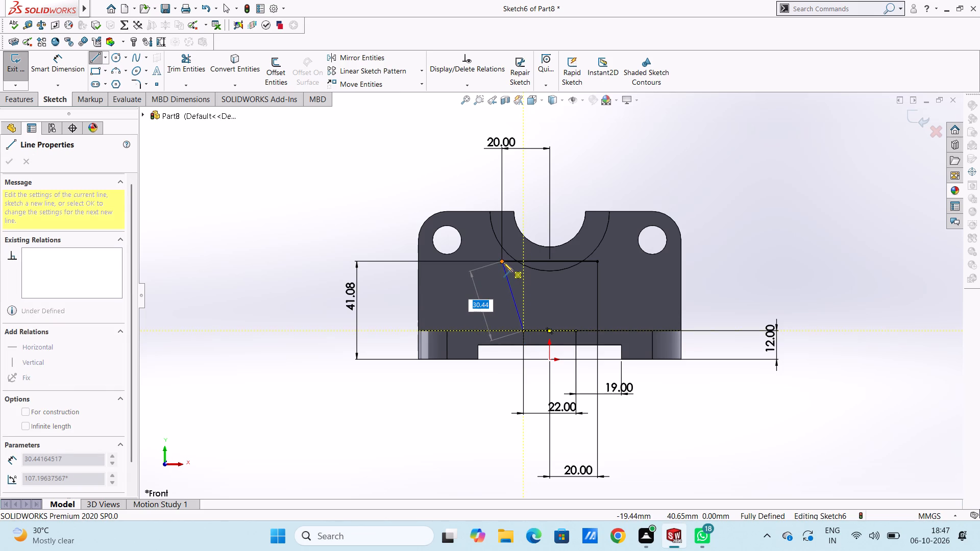
click(503, 262)
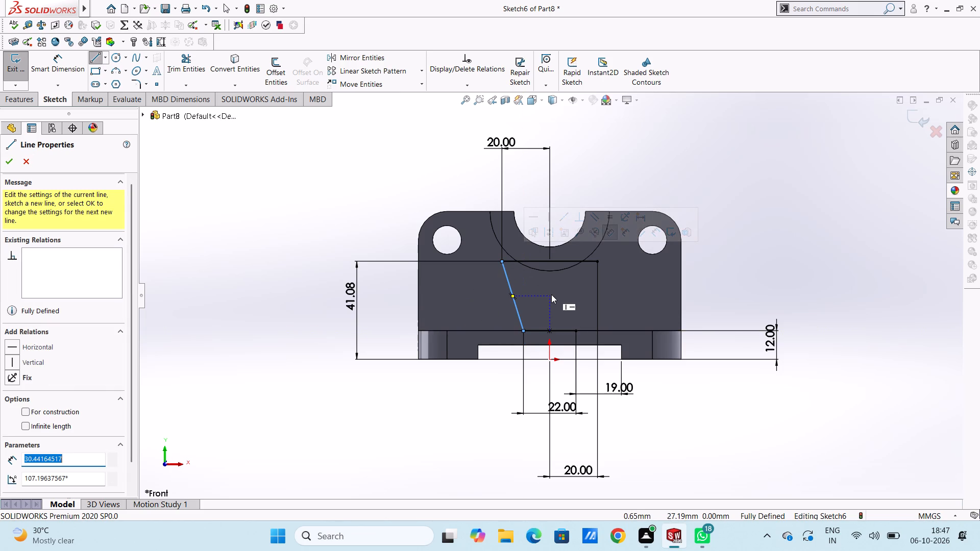
key(Escape)
key(Escape)
key(Escape)
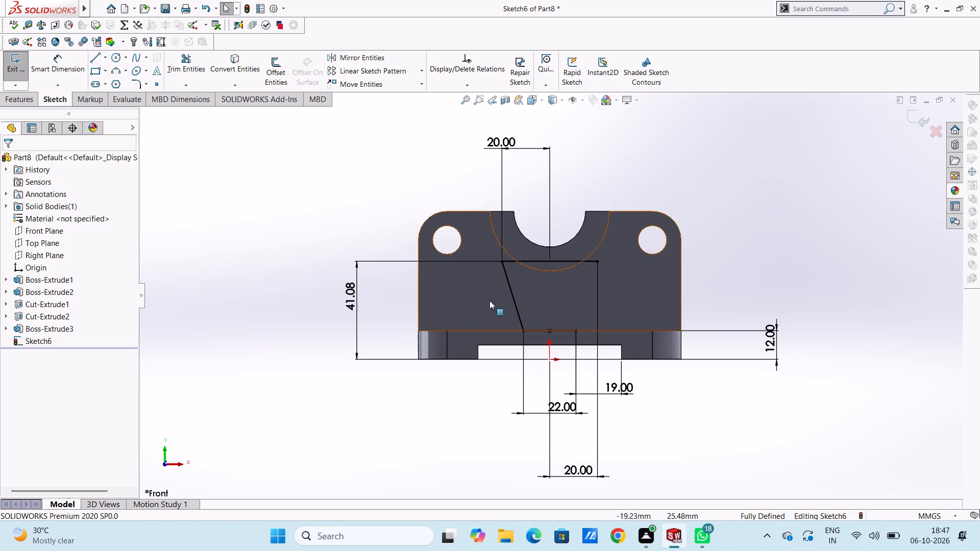
Open the vertical dimension between the origin and the 40 mm line for editing.
double_click(351, 299)
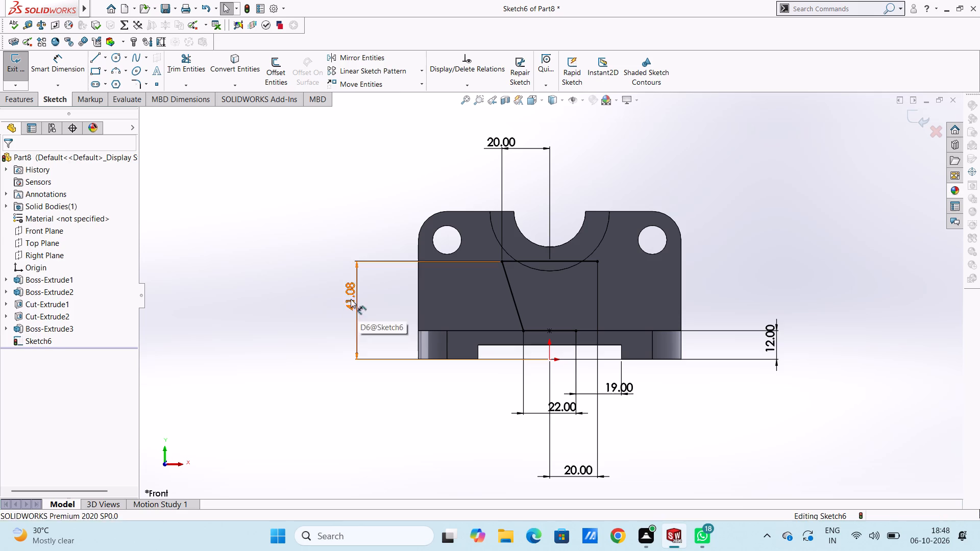
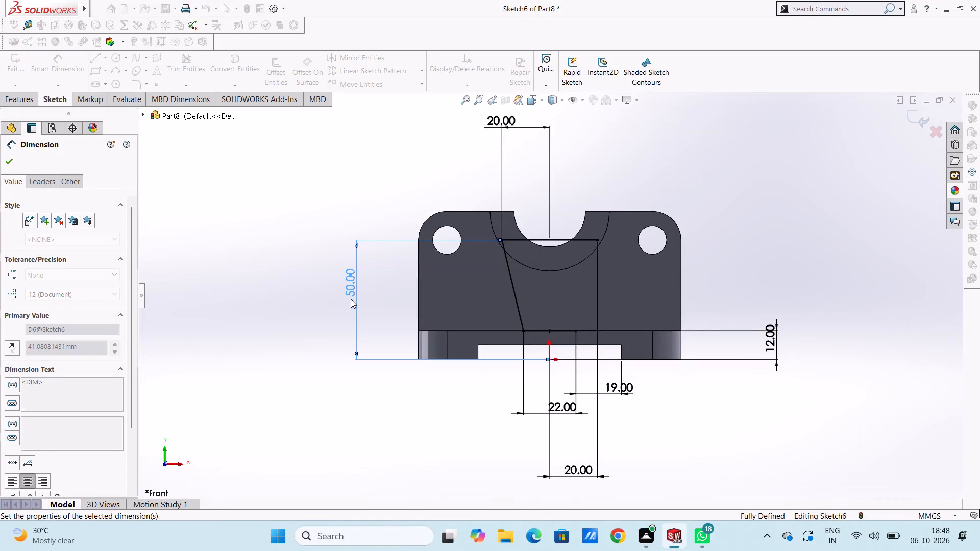
Draw a slanted line about 39.1 mm long from the 22 mm line's right endpoint to the 40 mm line's right endpoint.
click(314, 199)
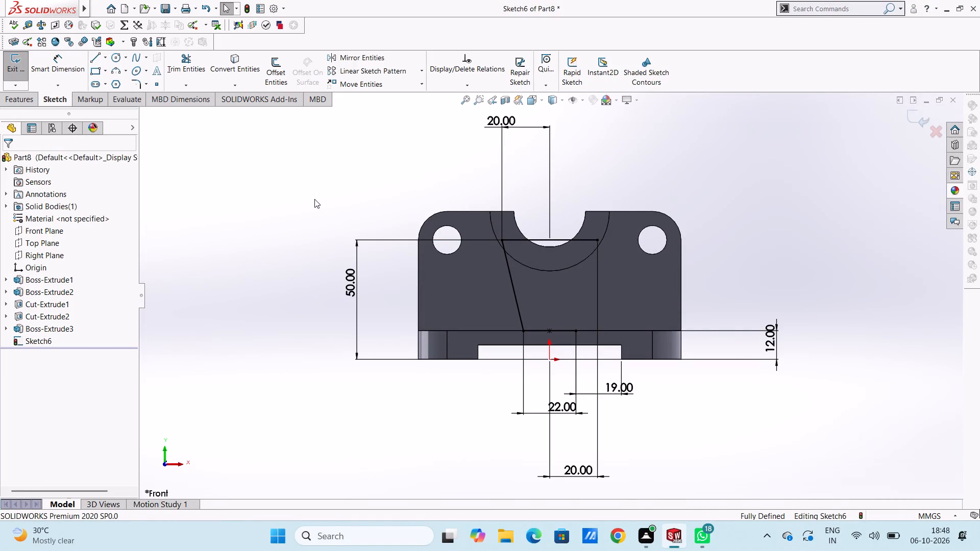
click(96, 55)
click(578, 330)
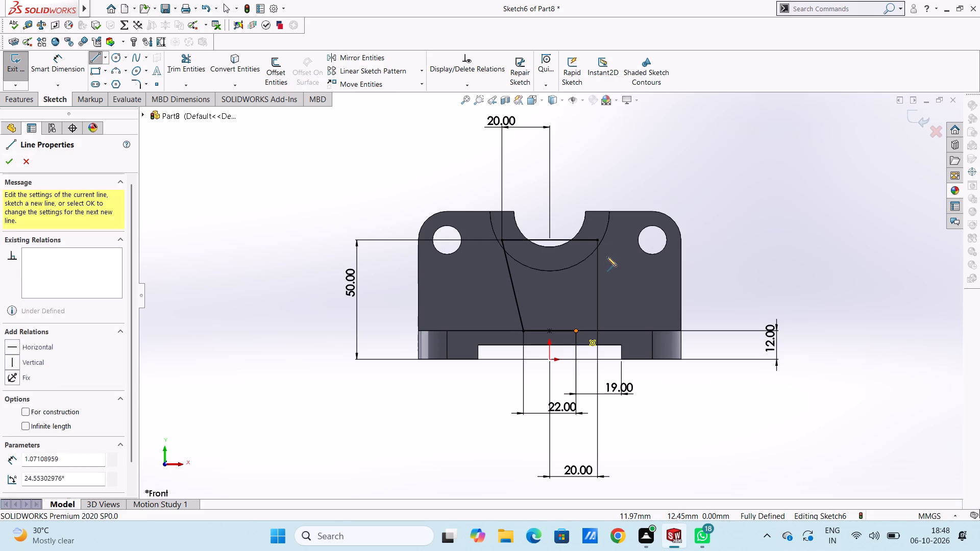
click(599, 239)
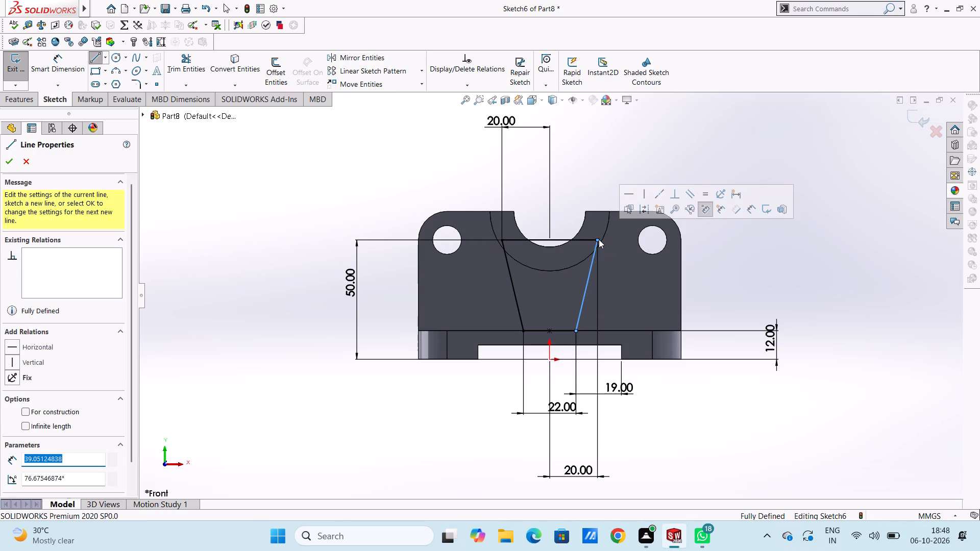
key(Escape)
key(Escape)
key(Escape)
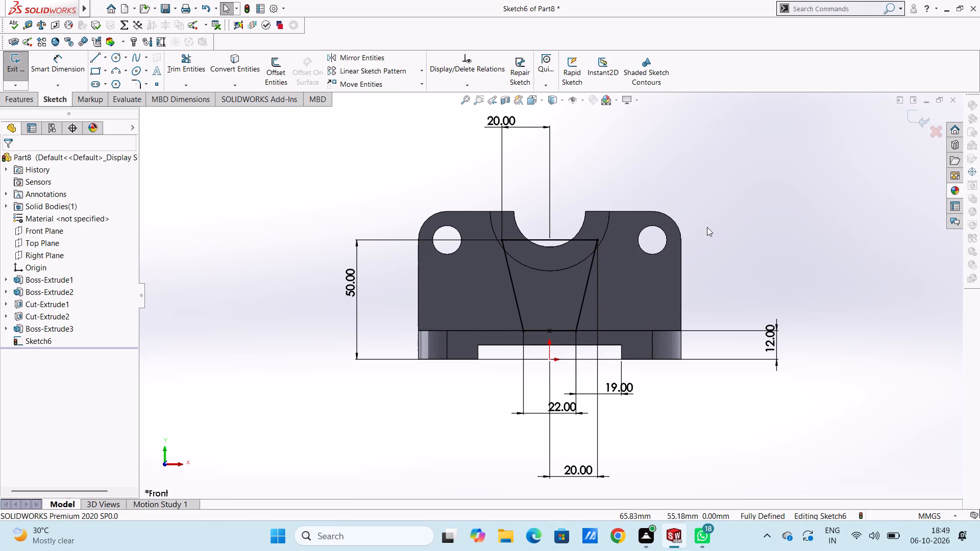
Examine the closed tapered support profile against the bracket from tilted and front views.
middle_drag(707, 227, 685, 265)
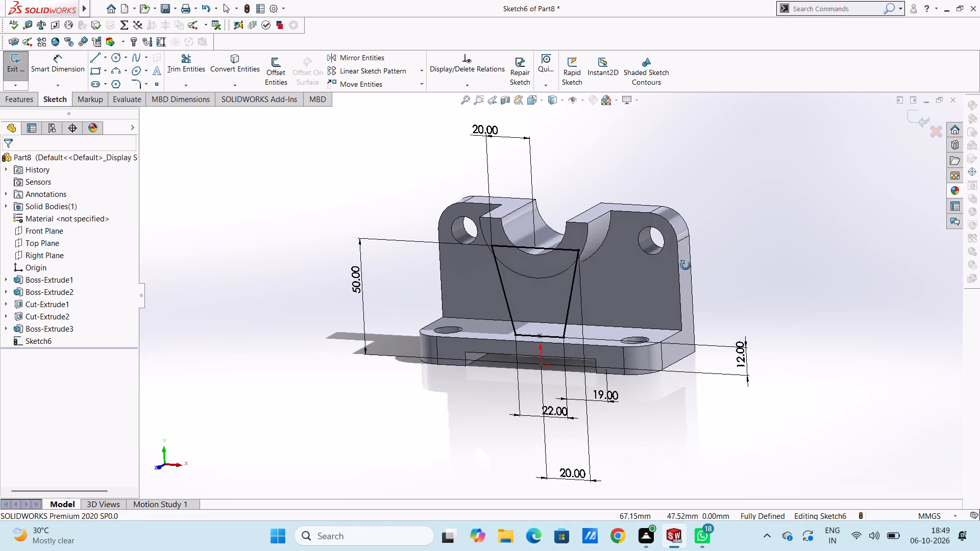
middle_drag(685, 265, 712, 256)
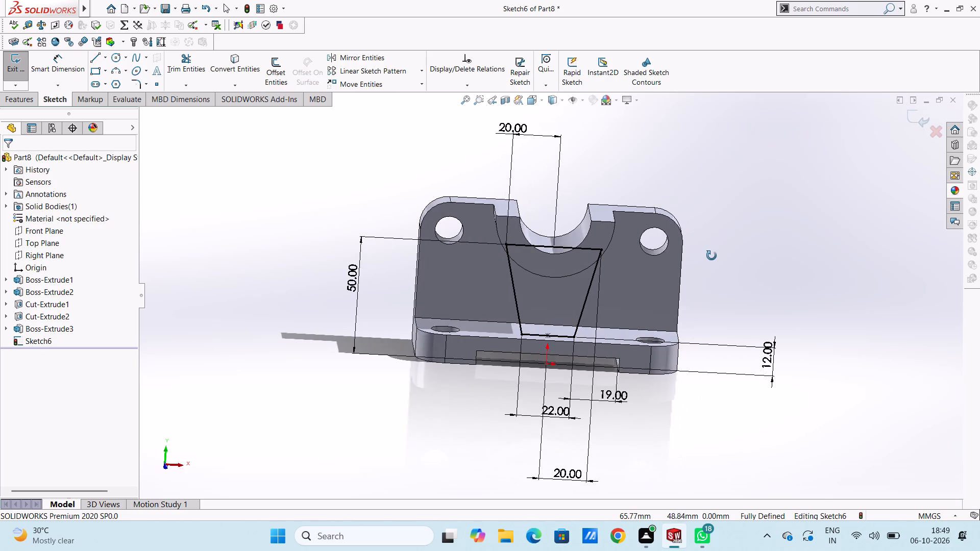
middle_drag(712, 256, 704, 253)
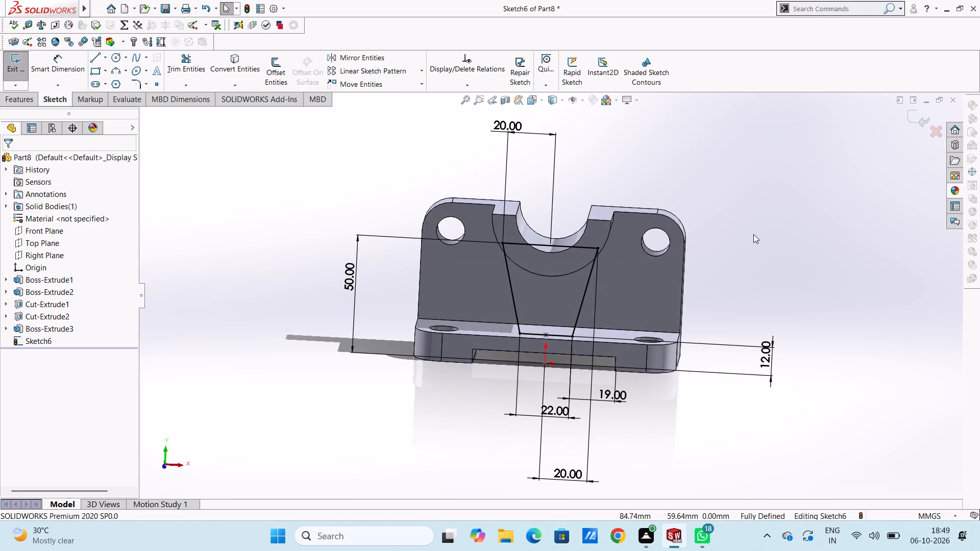
key(ctrl+1)
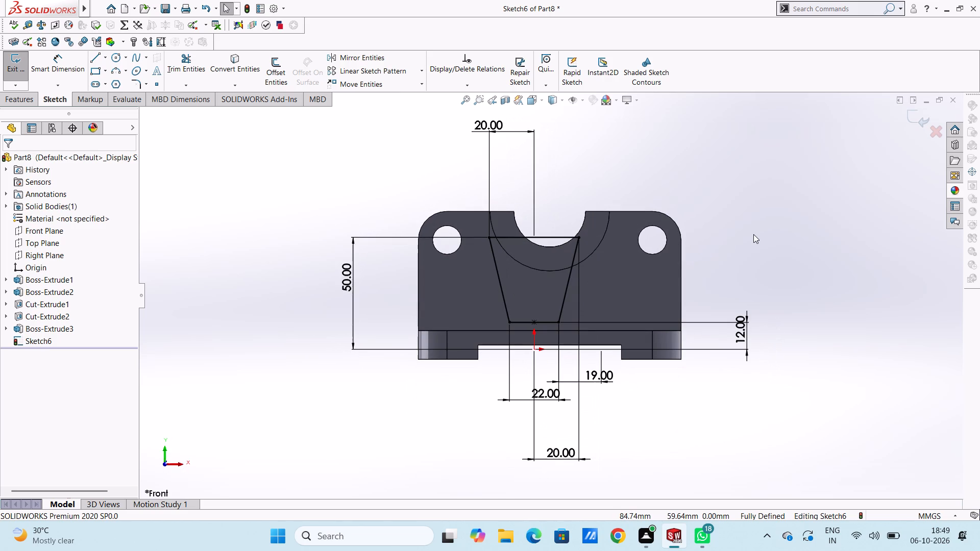
key(ctrl+7)
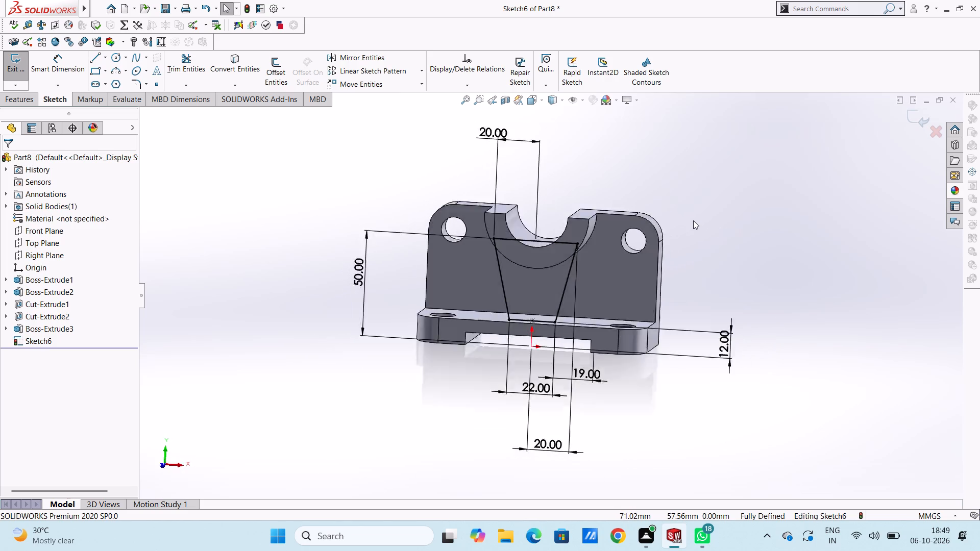
key(ctrl+1)
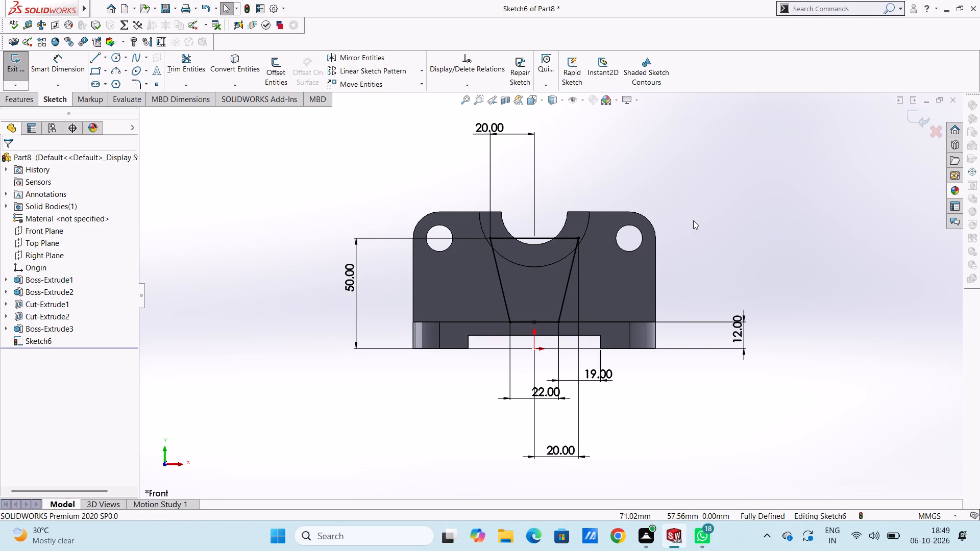
click(303, 201)
Trace the saddle's inner semicircular edge with a three-point arc of 15 mm radius.
scroll(565, 214, down, 4)
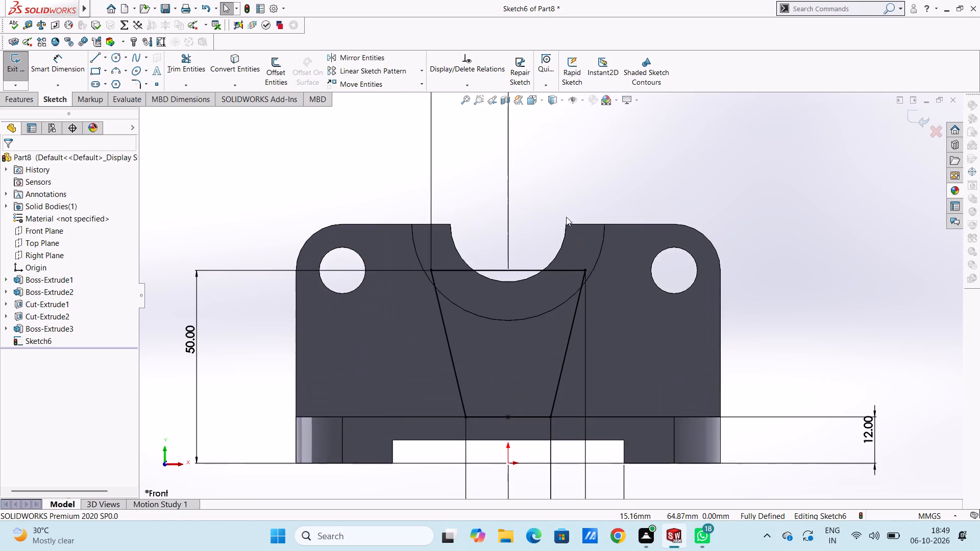
click(93, 61)
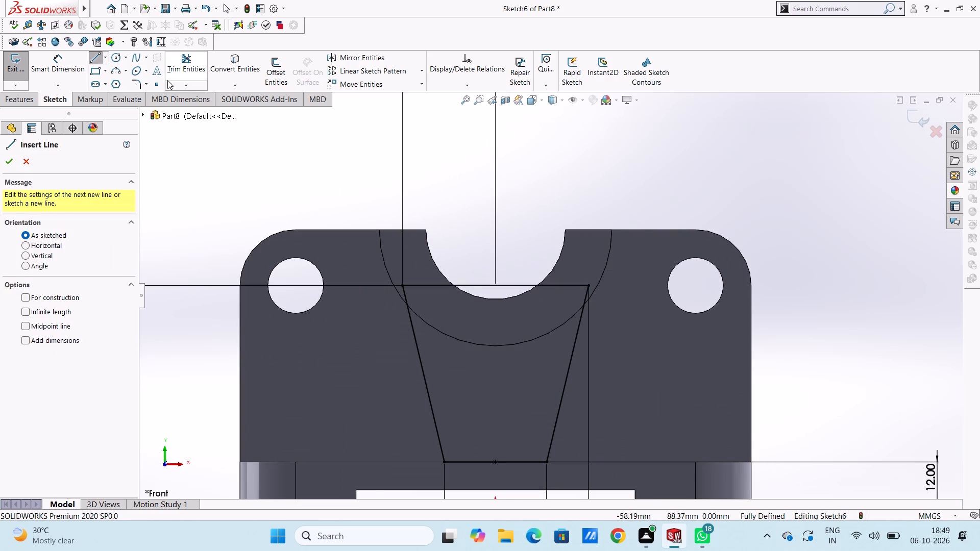
click(119, 73)
click(425, 231)
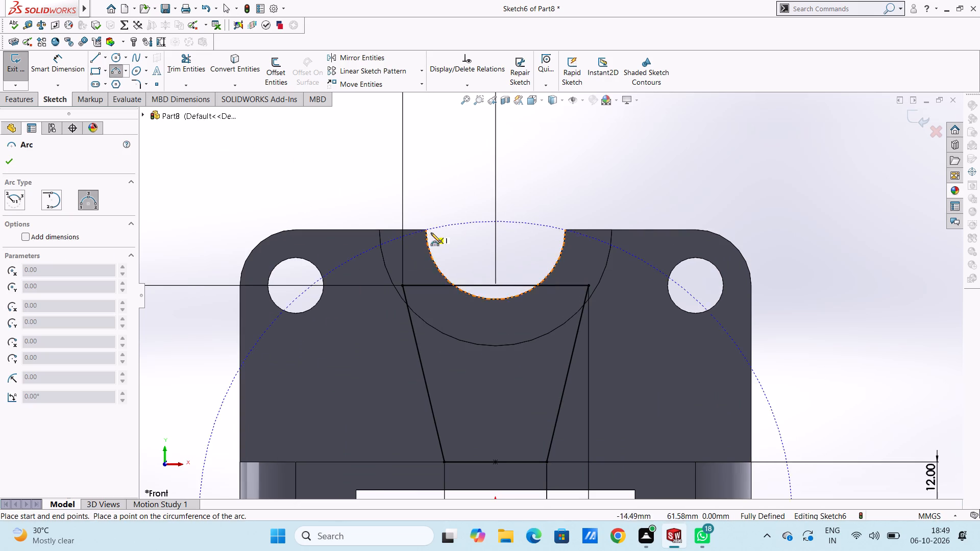
click(566, 231)
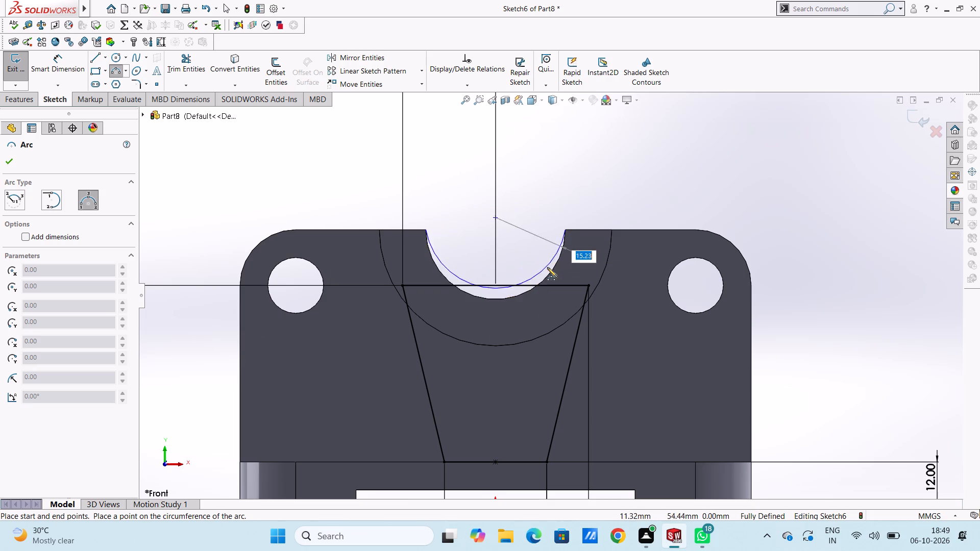
click(541, 286)
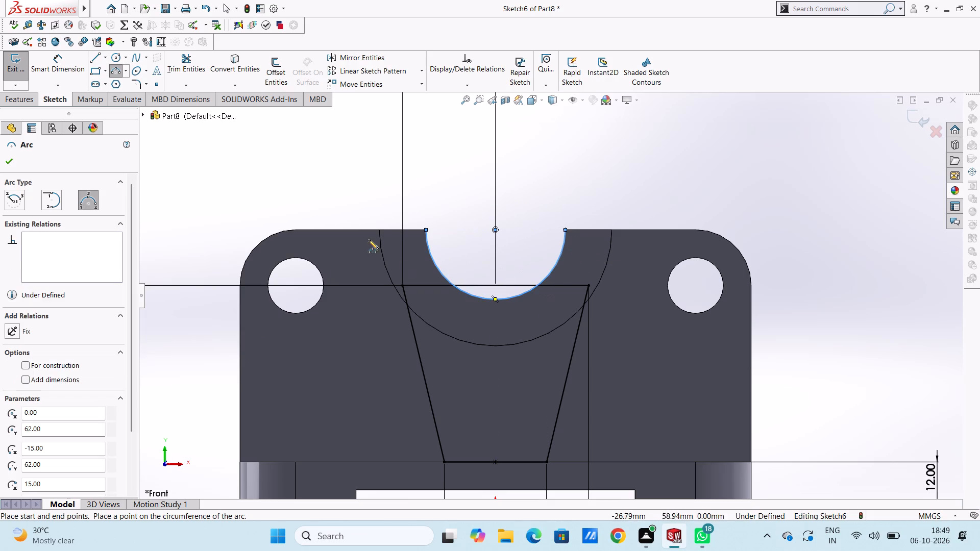
click(11, 163)
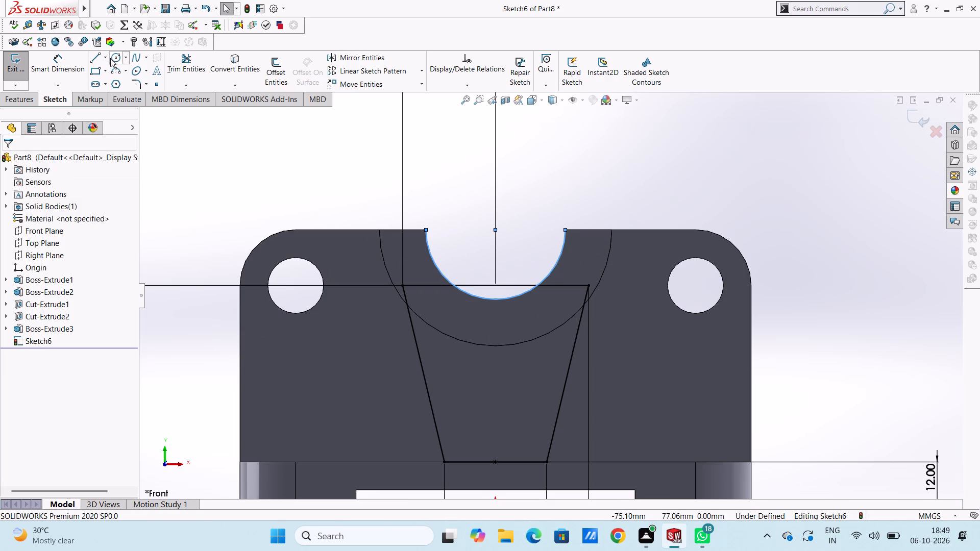
Draw connected 10 mm horizontal, 12 mm vertical and 5 mm horizontal lines from the arc's left end to the taper's upper-left corner.
click(97, 61)
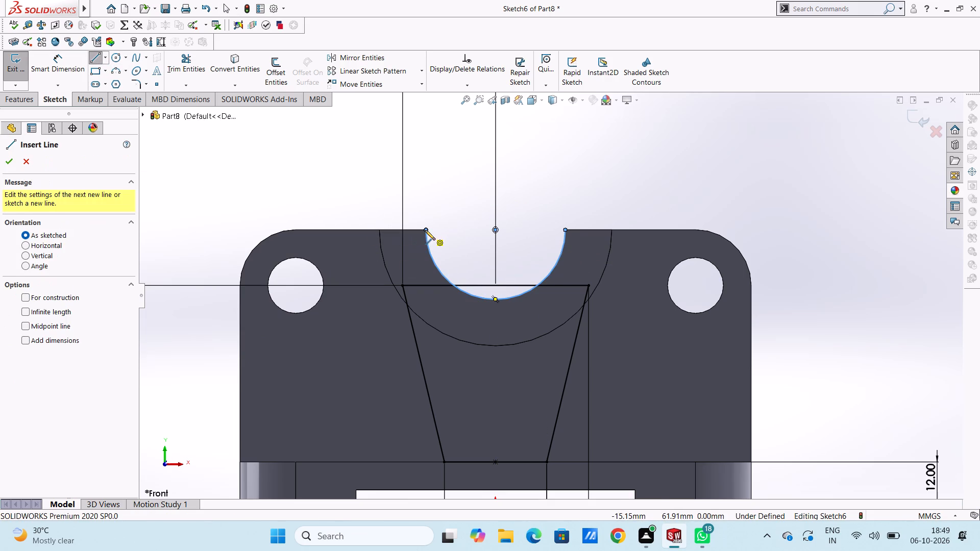
click(425, 230)
click(380, 231)
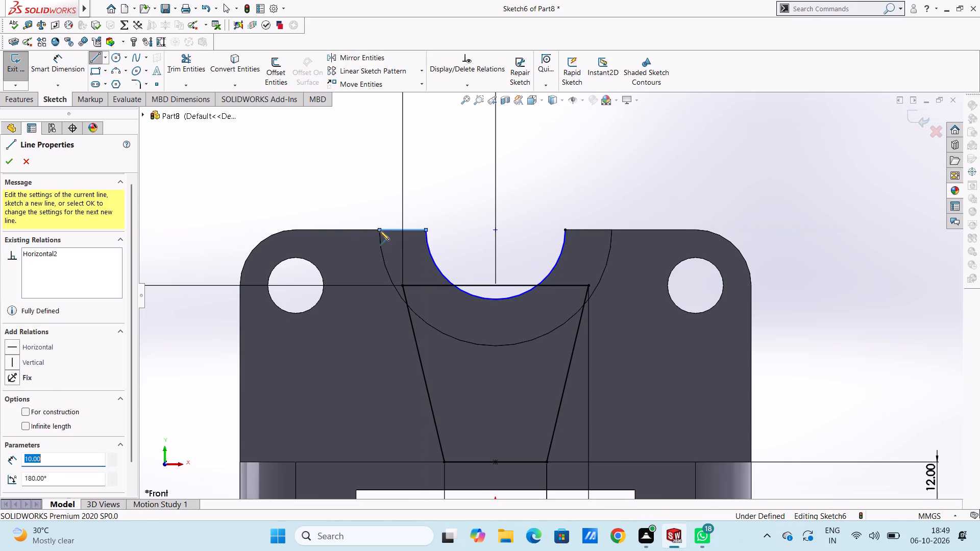
click(382, 287)
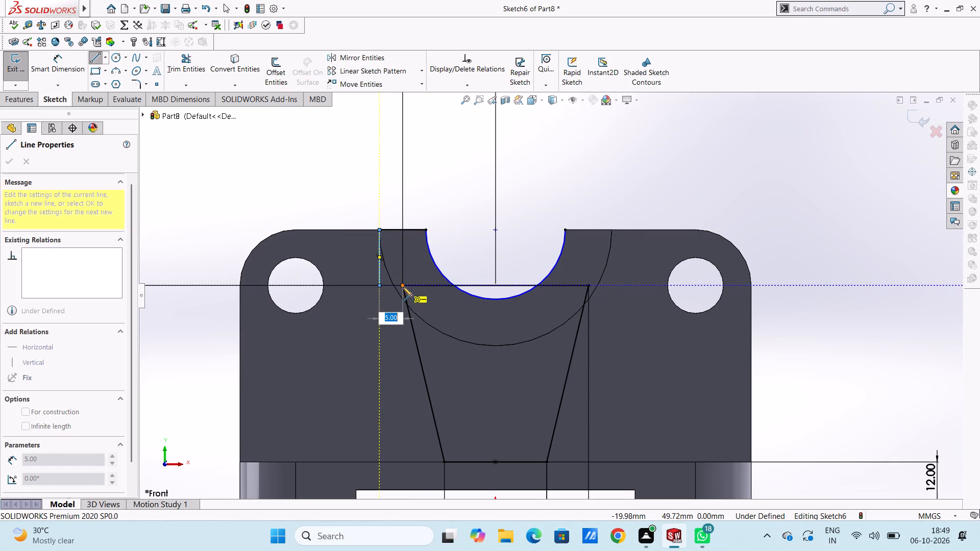
click(403, 287)
key(Escape)
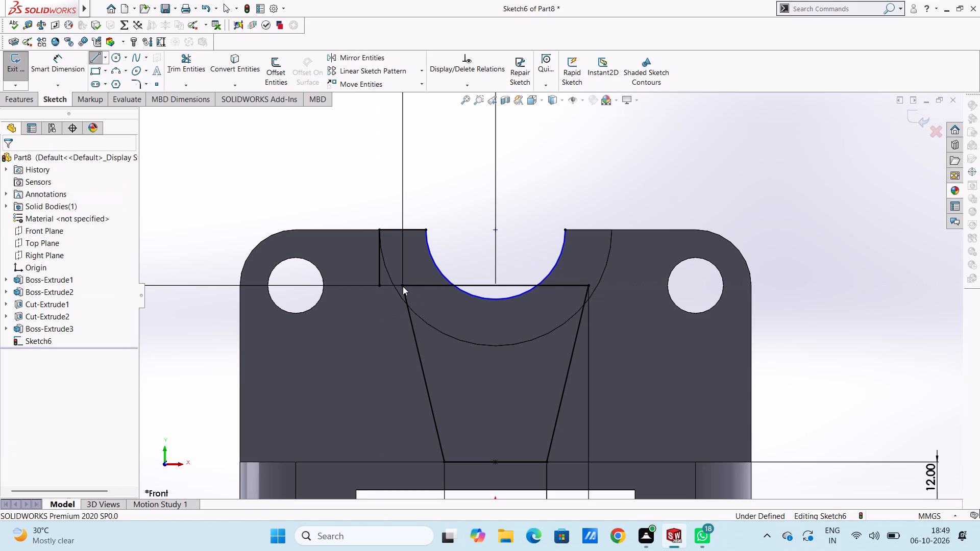
key(Escape)
key(Escape)
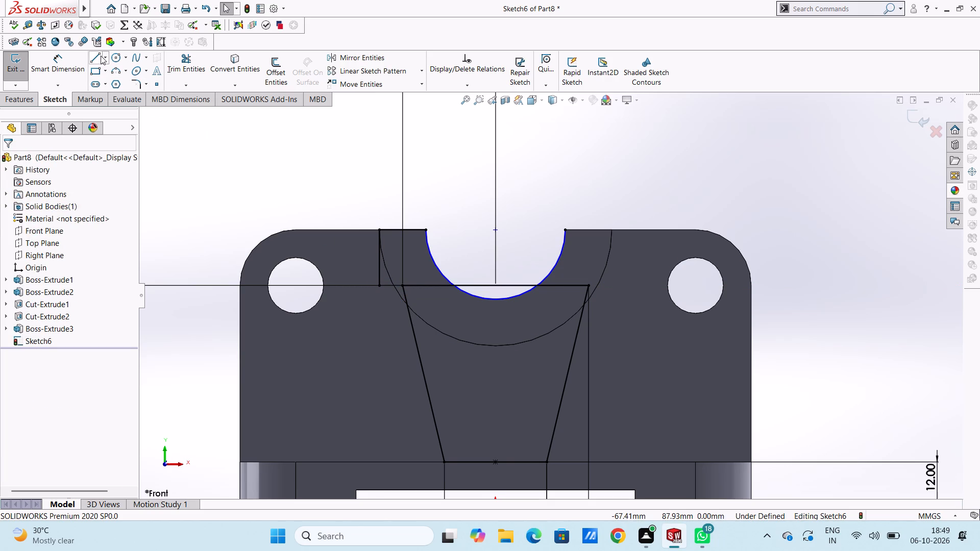
Draw matching 10 mm, 12 mm and 5 mm connected lines from the arc's right end to the taper's upper-right corner.
click(99, 63)
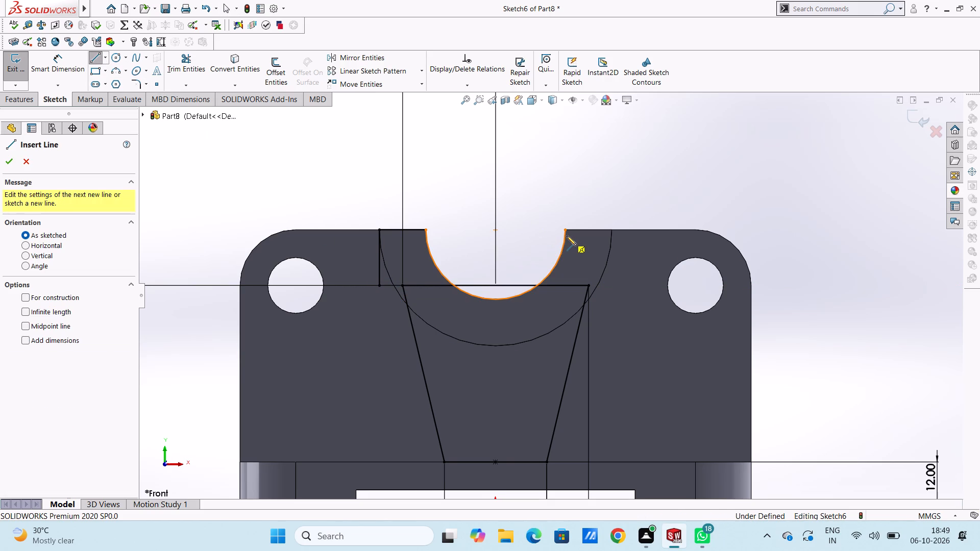
click(565, 231)
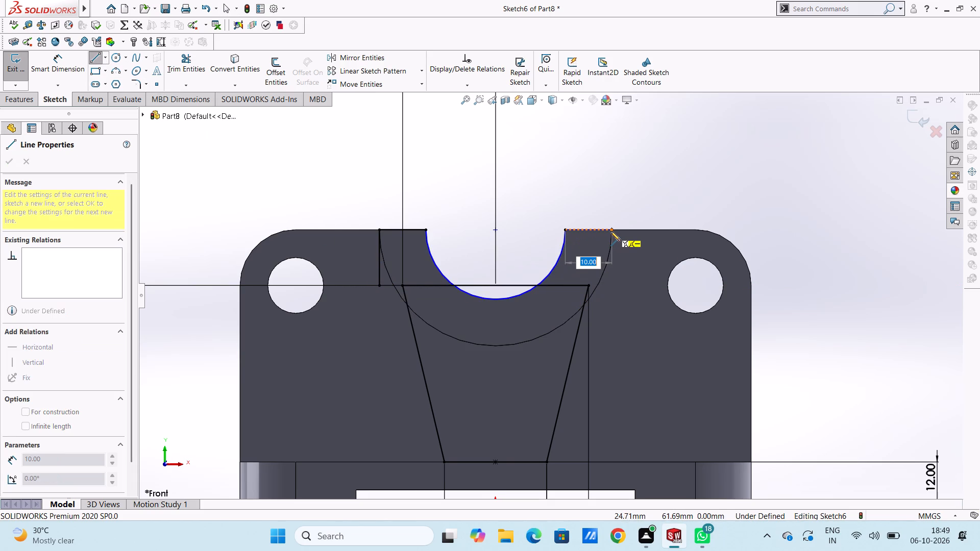
click(611, 231)
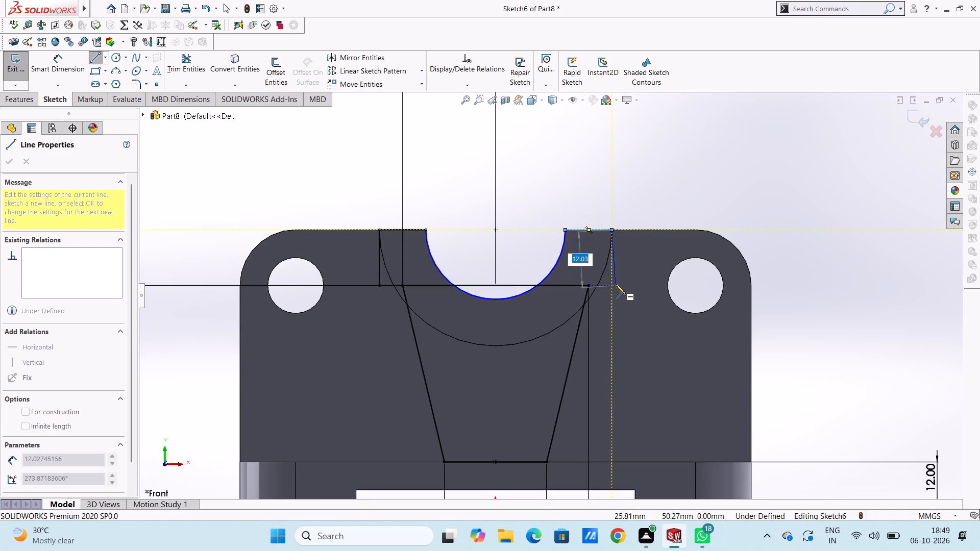
click(612, 287)
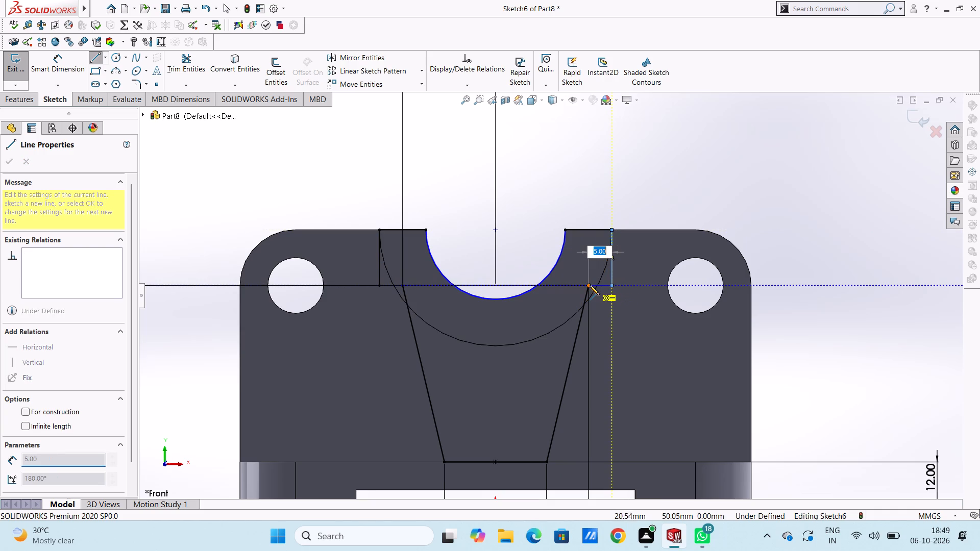
click(590, 285)
key(Escape)
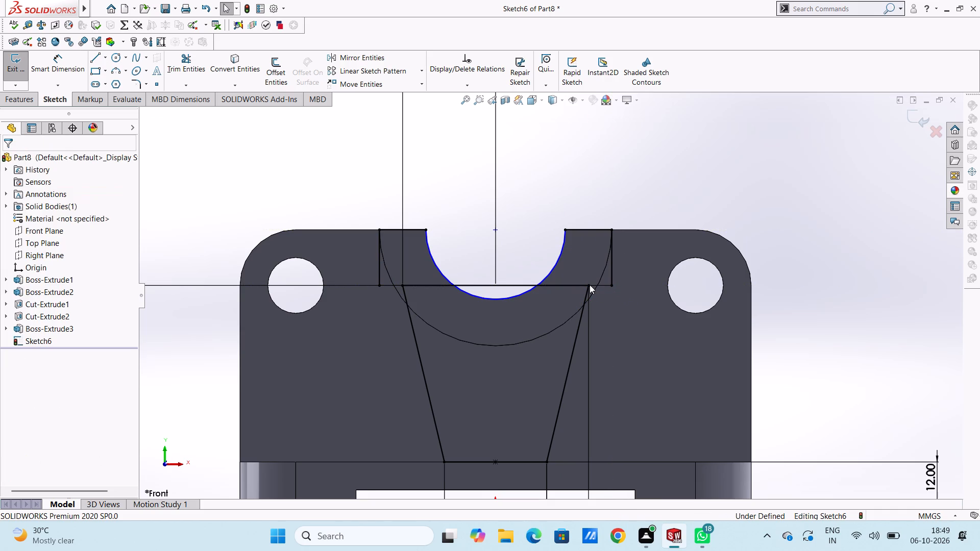
key(Escape)
key(Escape)
Dimension the saddle arc's radius as 15 mm.
scroll(590, 285, up, 3)
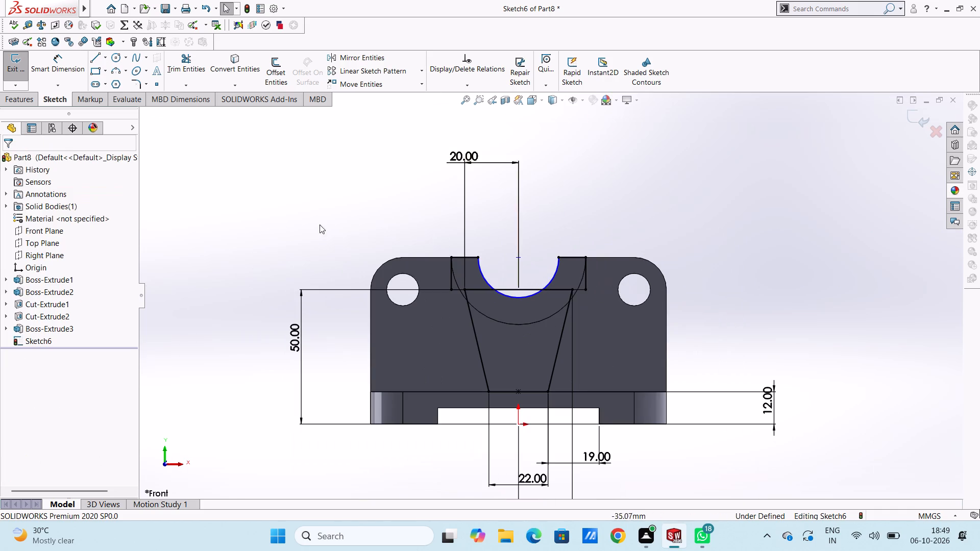
click(62, 72)
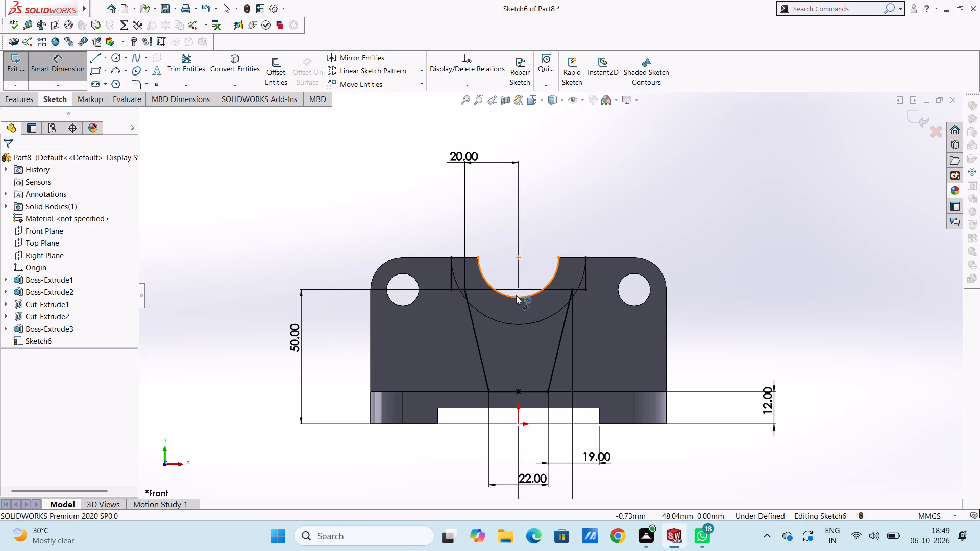
click(516, 295)
click(581, 197)
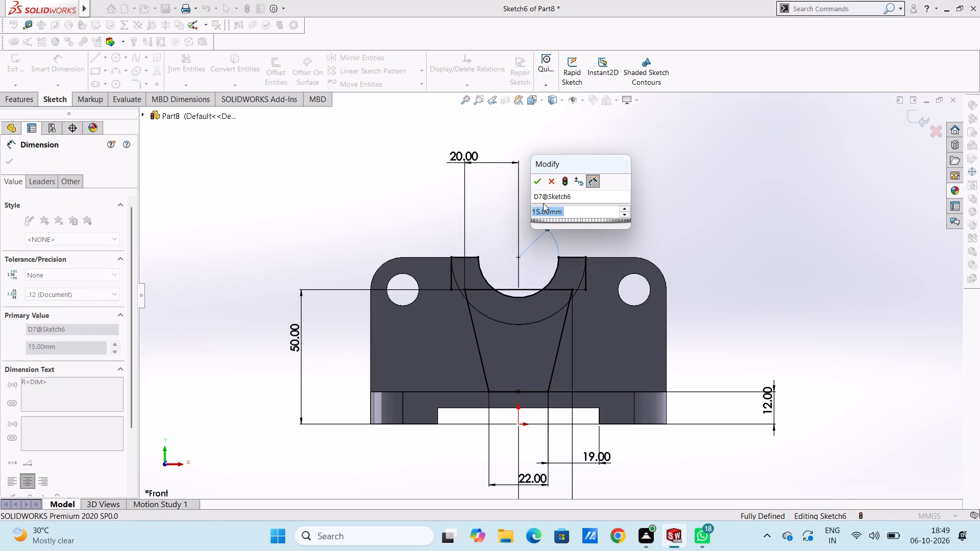
click(535, 178)
click(525, 183)
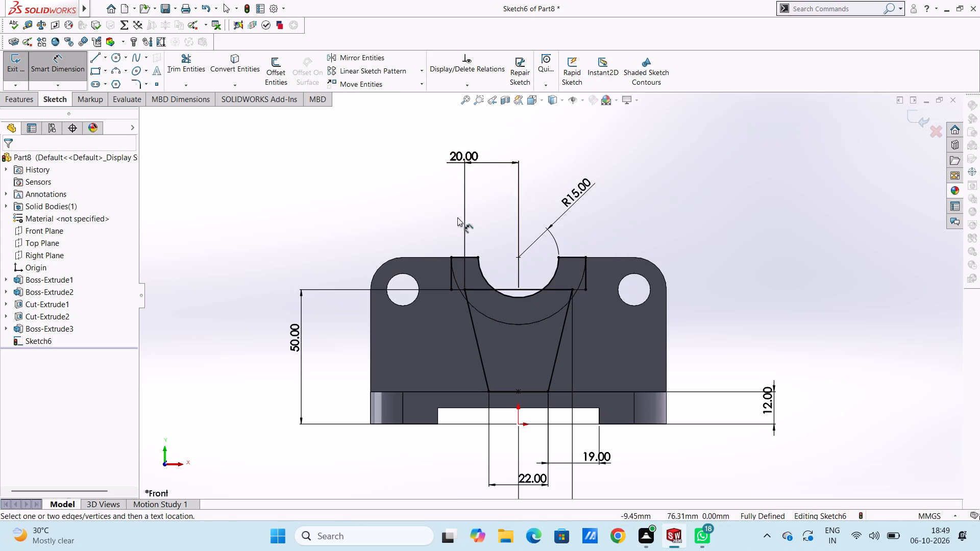
Trim away the middle segment of the 40 mm horizontal line that lies inside the saddle arc.
click(200, 75)
scroll(545, 316, down, 3)
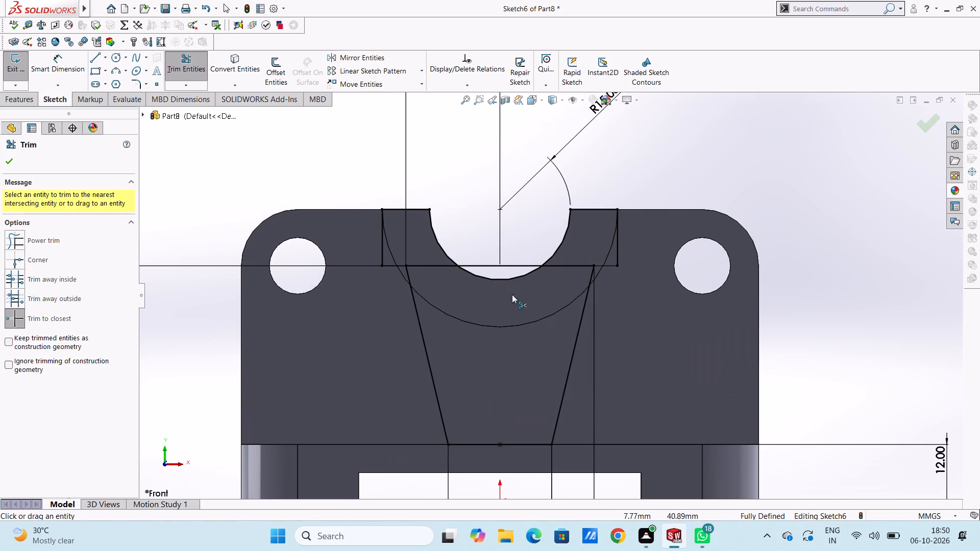
click(469, 267)
click(522, 282)
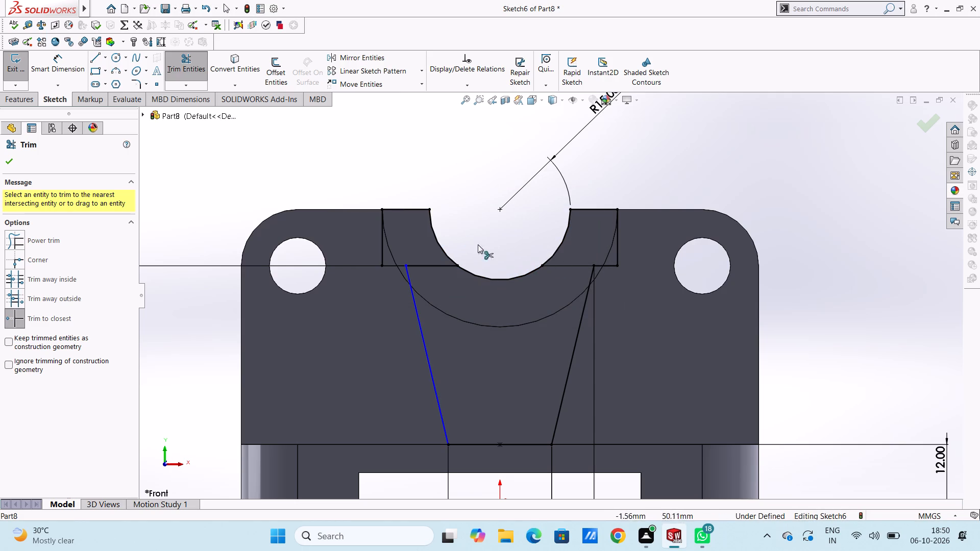
click(11, 162)
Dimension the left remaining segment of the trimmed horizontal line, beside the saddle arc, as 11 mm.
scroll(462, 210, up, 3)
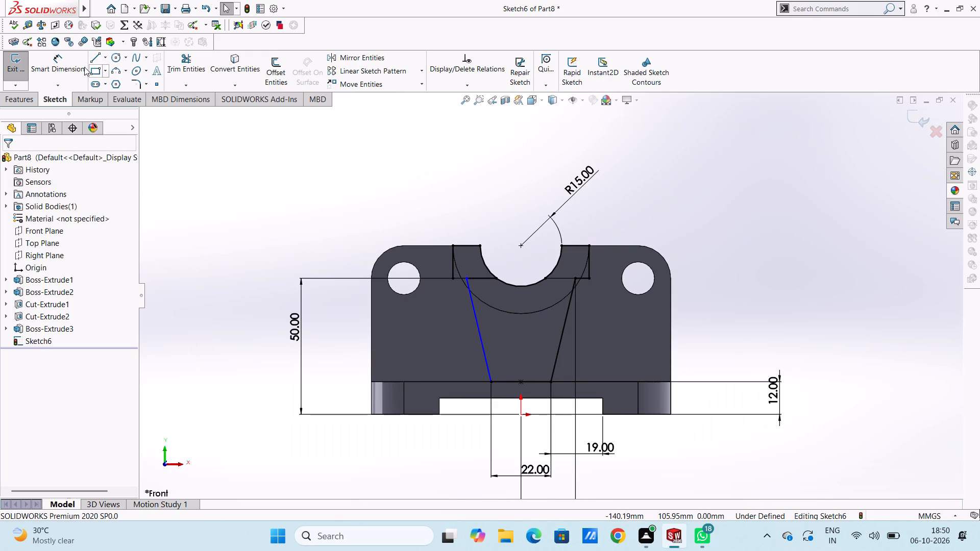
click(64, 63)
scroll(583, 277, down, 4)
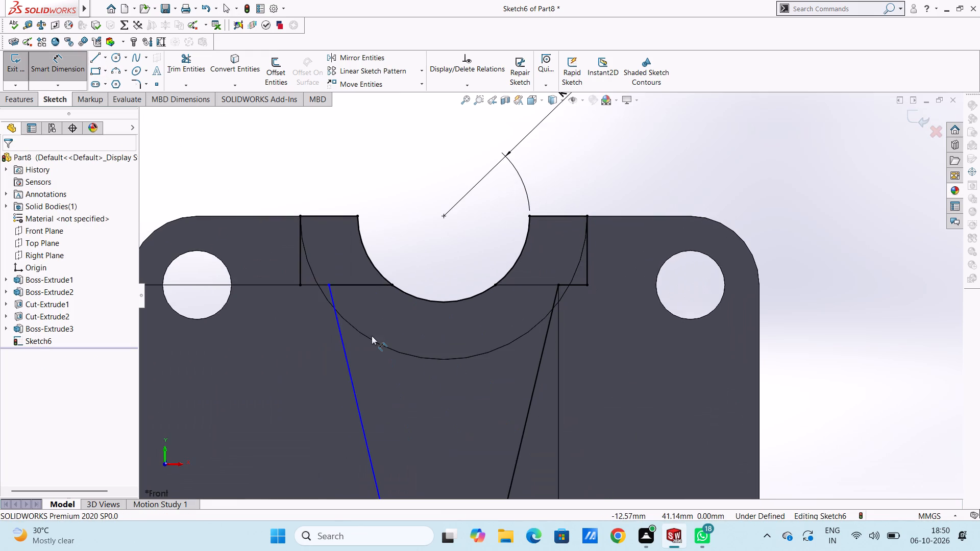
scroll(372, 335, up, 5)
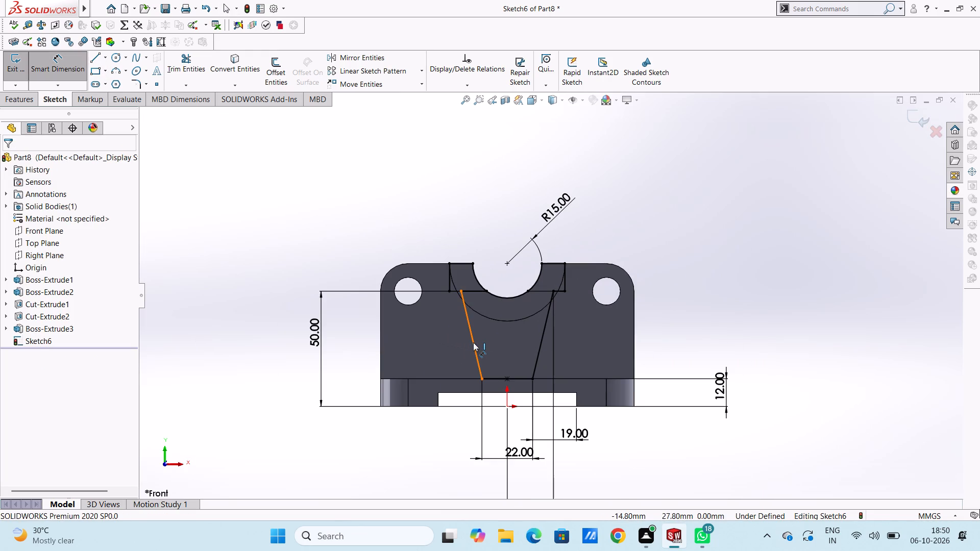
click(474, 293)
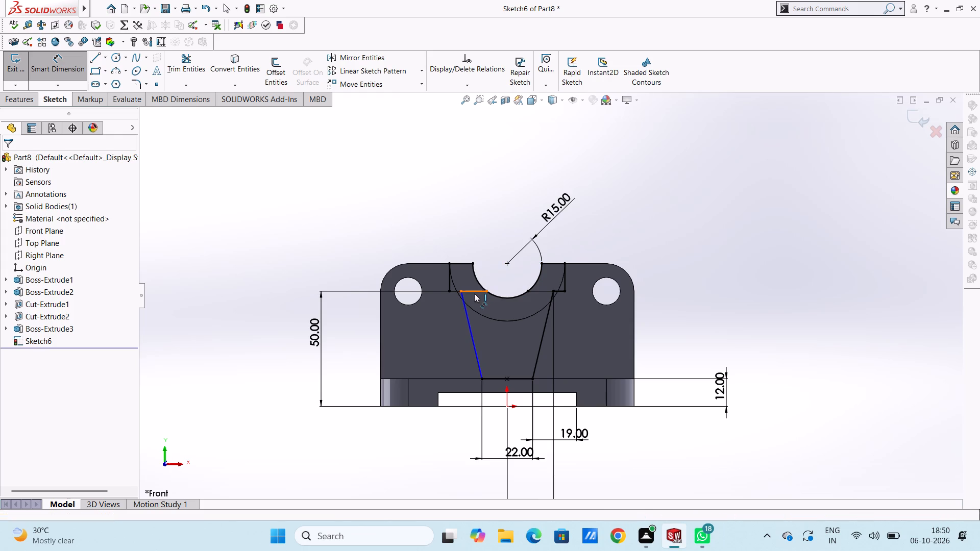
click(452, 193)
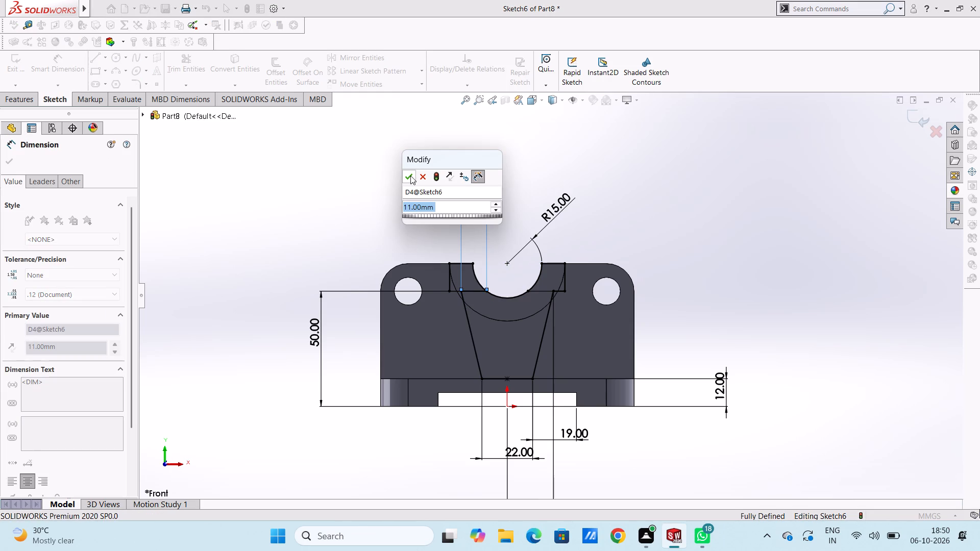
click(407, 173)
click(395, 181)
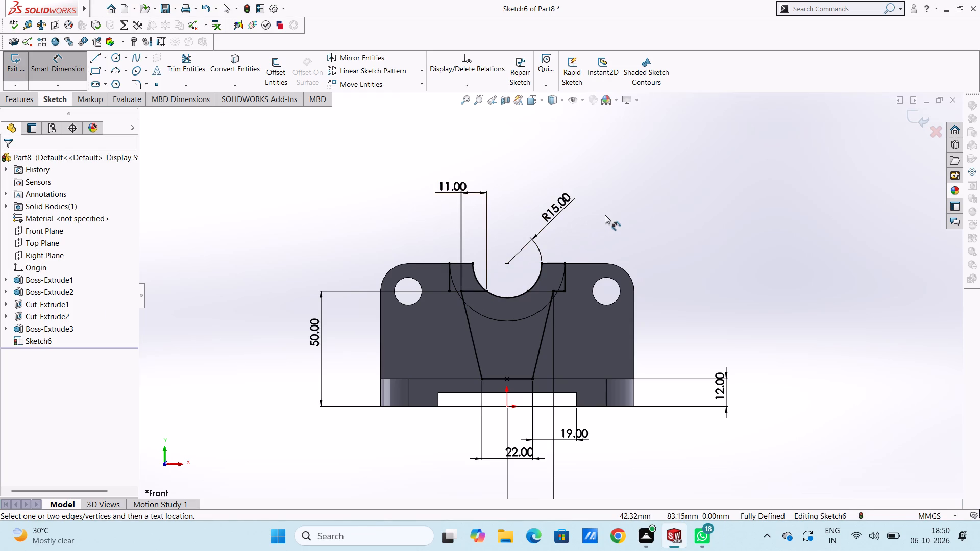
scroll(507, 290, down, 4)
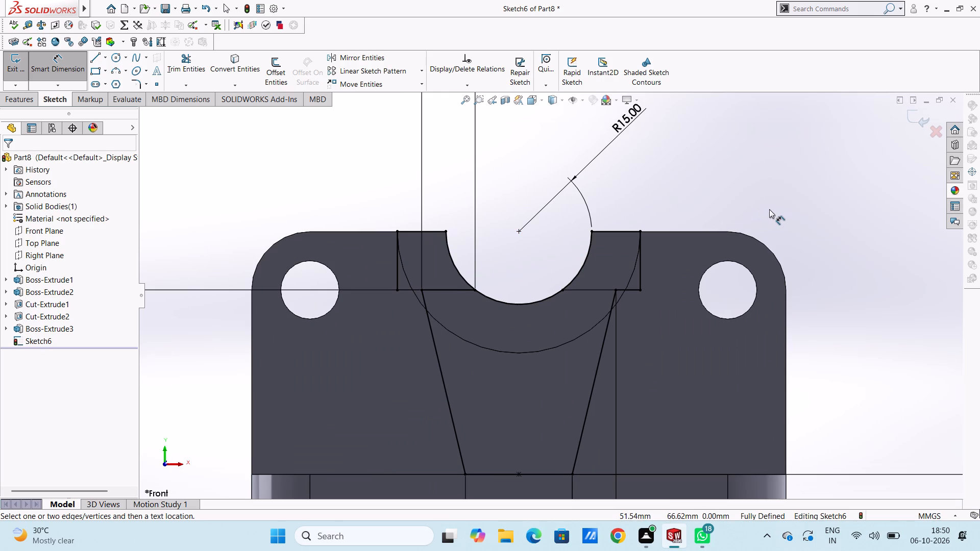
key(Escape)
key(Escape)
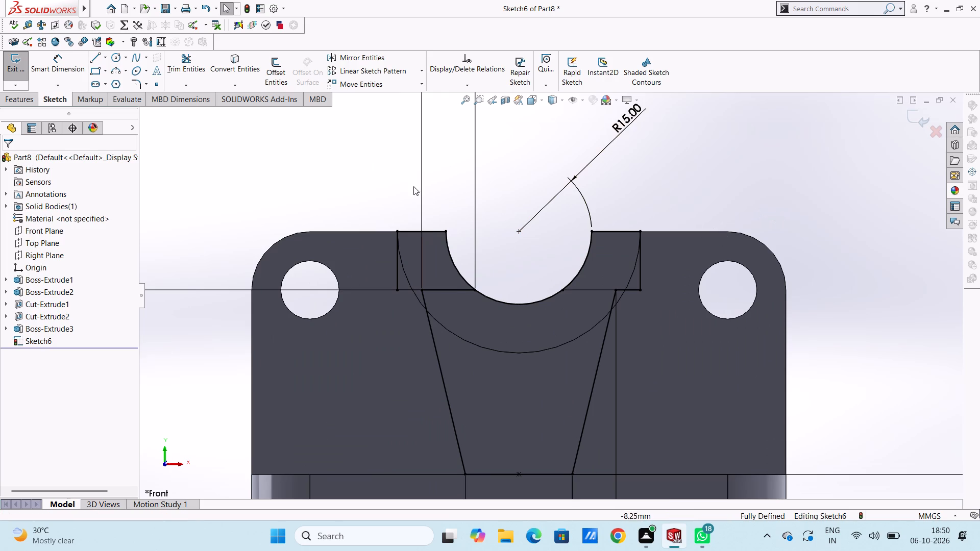
Trim away the two horizontal line remnants between the saddle arc and the taper's upper corners.
click(189, 64)
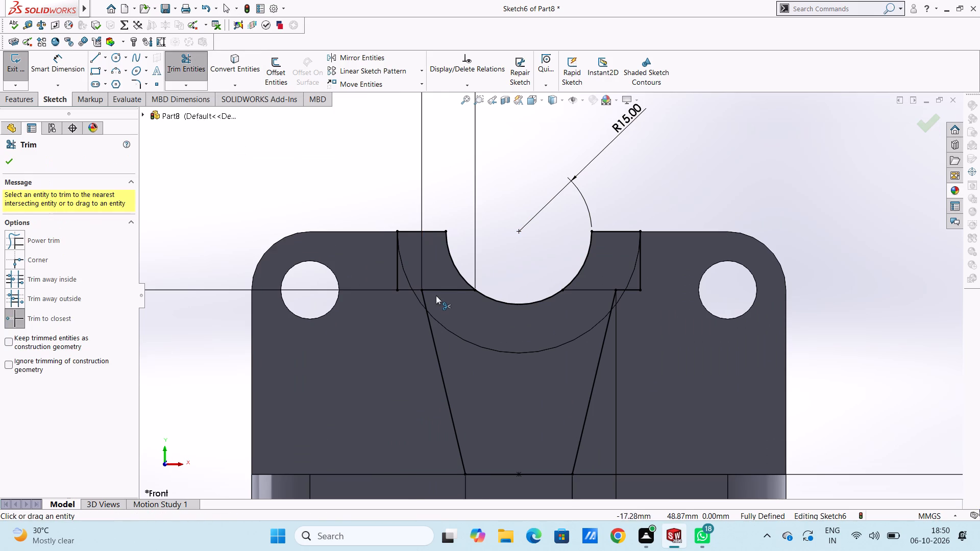
scroll(437, 295, down, 3)
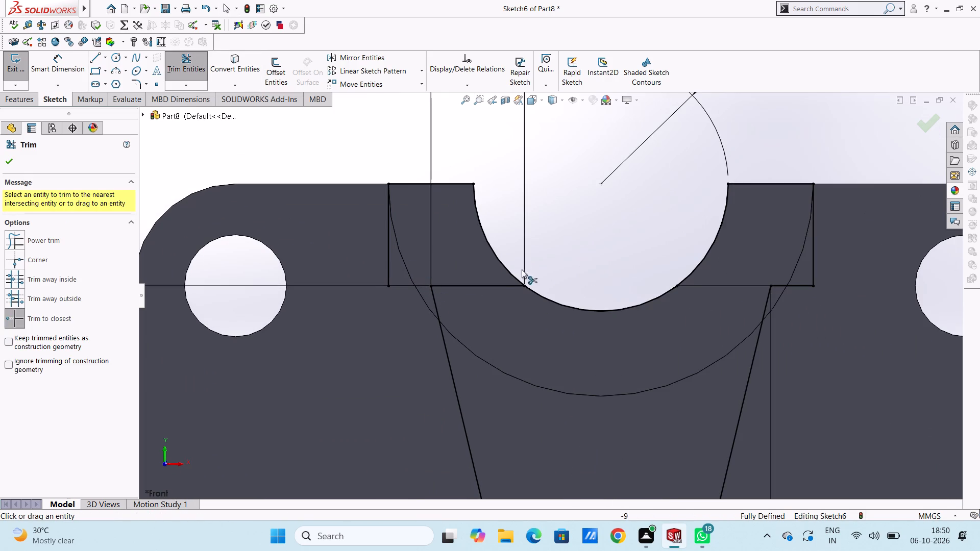
click(476, 286)
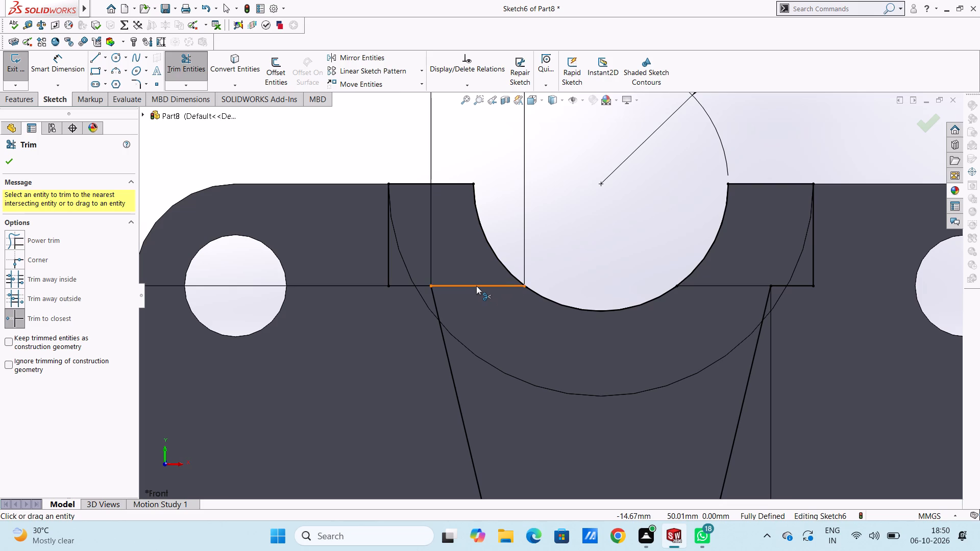
click(736, 284)
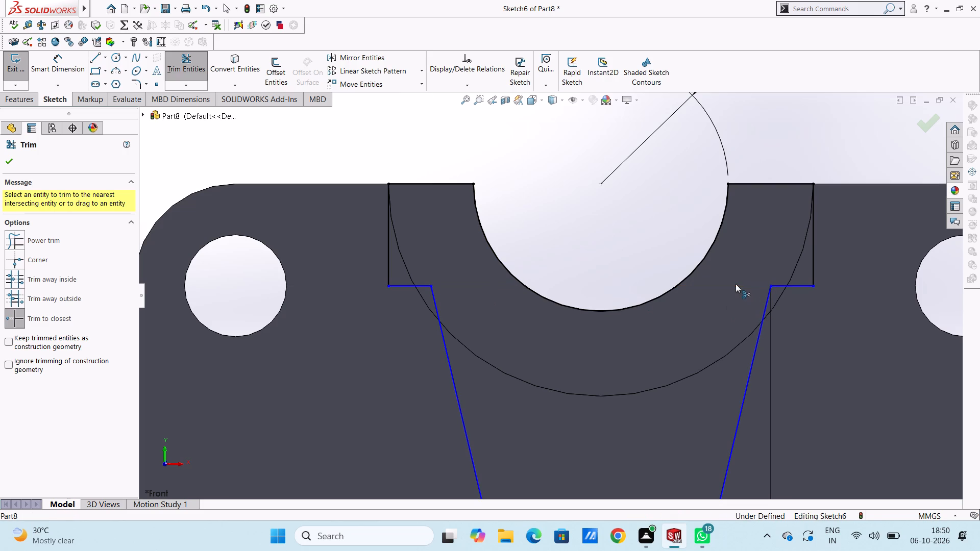
scroll(735, 311, up, 4)
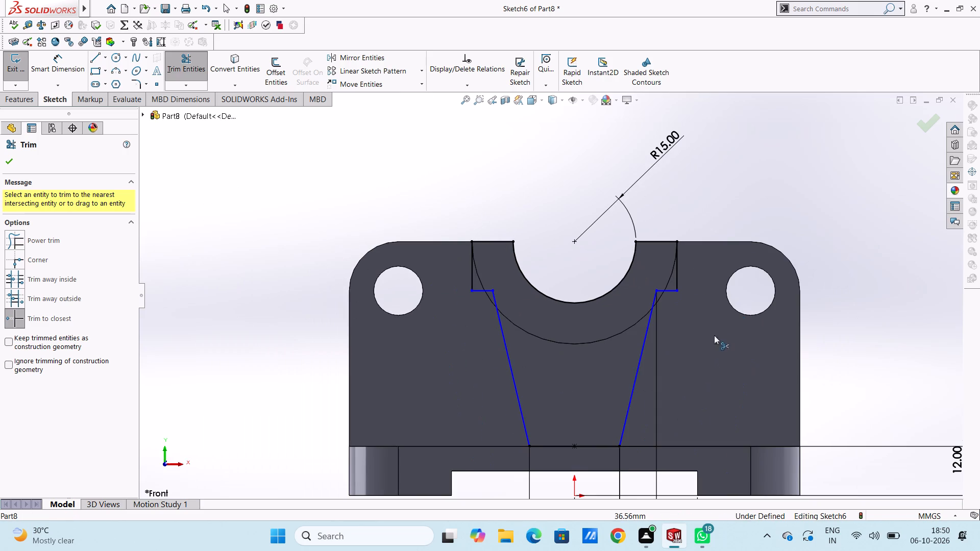
scroll(696, 373, up, 1)
key(Escape)
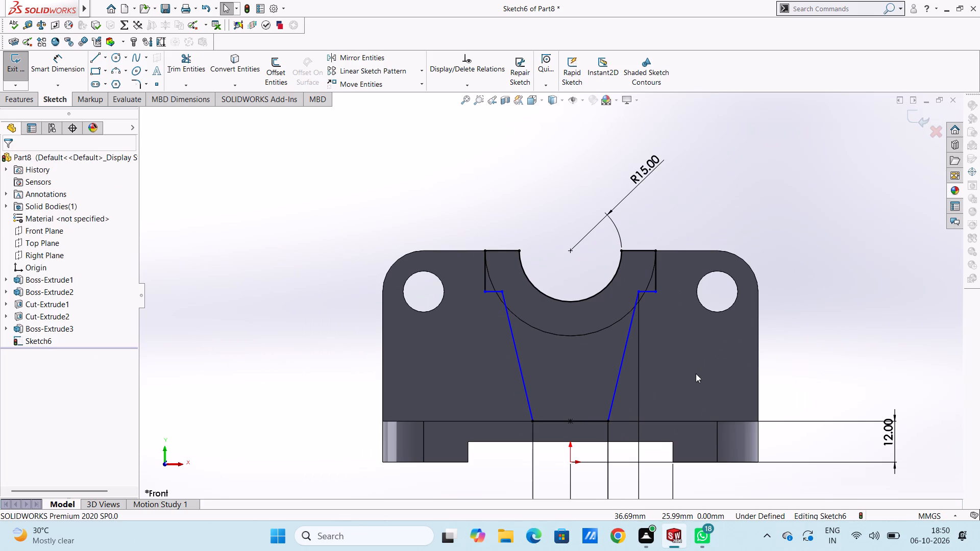
Dimension the short vertical lines on both sides of the saddle arc as 12 mm each.
scroll(644, 255, down, 1)
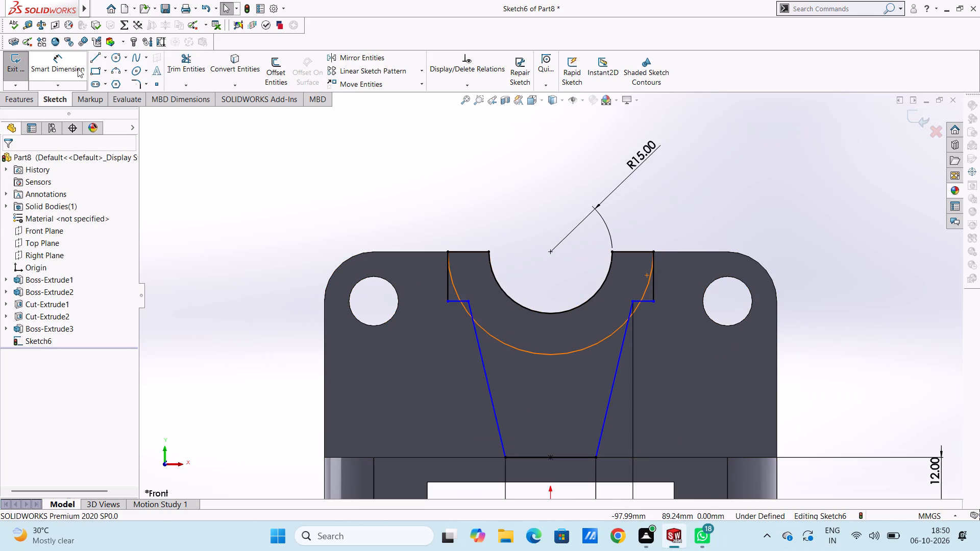
click(73, 65)
click(446, 284)
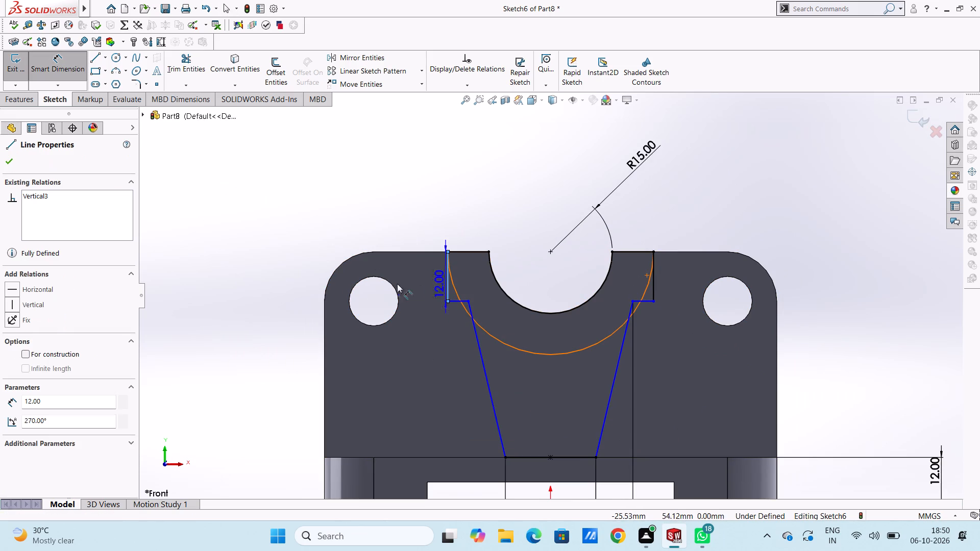
click(266, 293)
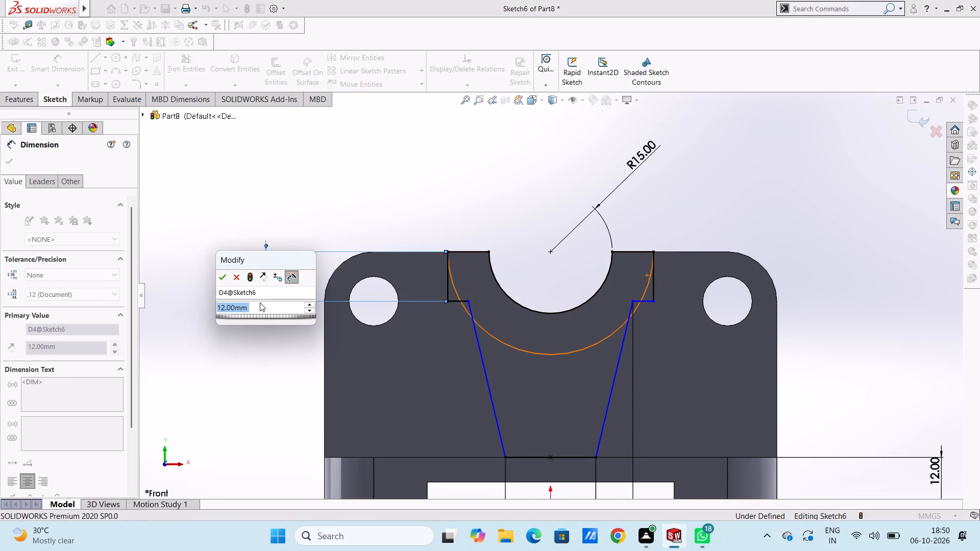
double_click(224, 282)
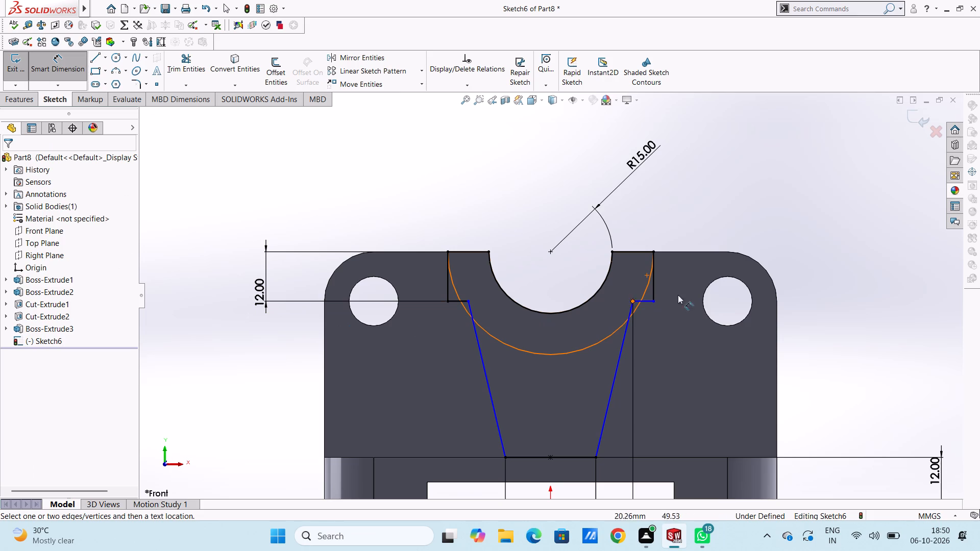
click(655, 278)
click(829, 280)
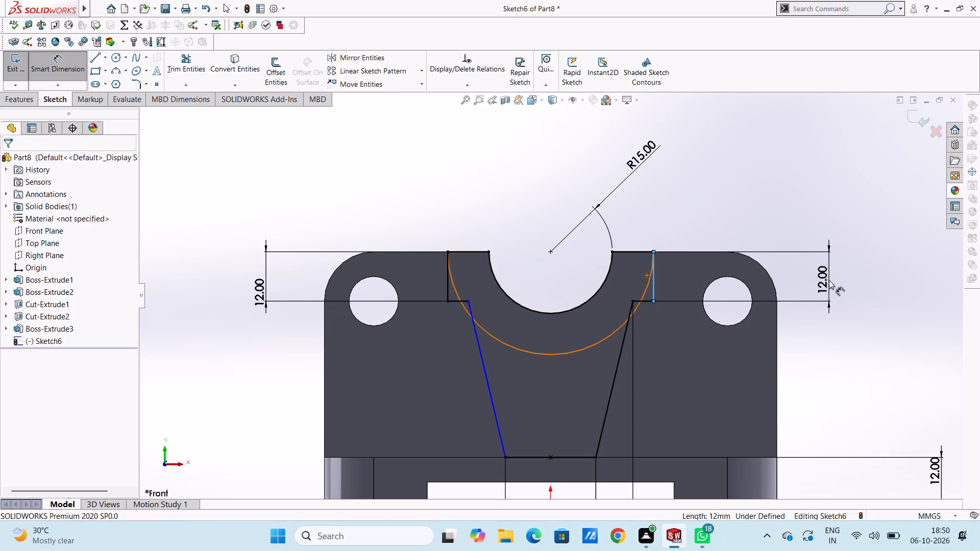
click(782, 262)
click(769, 226)
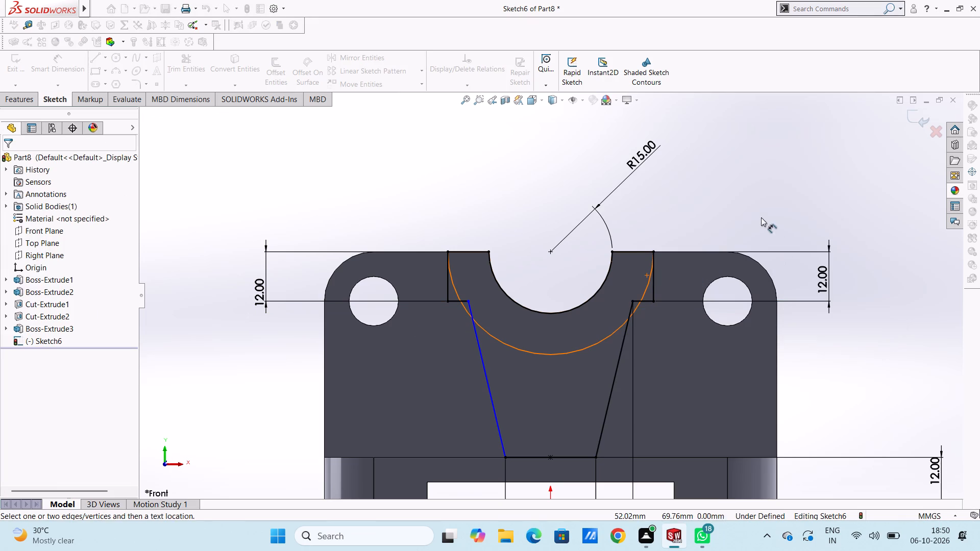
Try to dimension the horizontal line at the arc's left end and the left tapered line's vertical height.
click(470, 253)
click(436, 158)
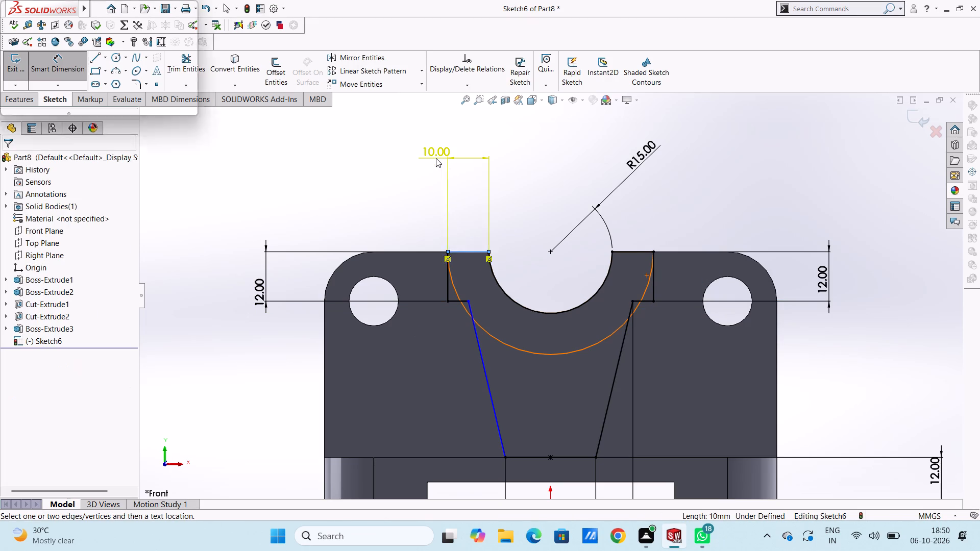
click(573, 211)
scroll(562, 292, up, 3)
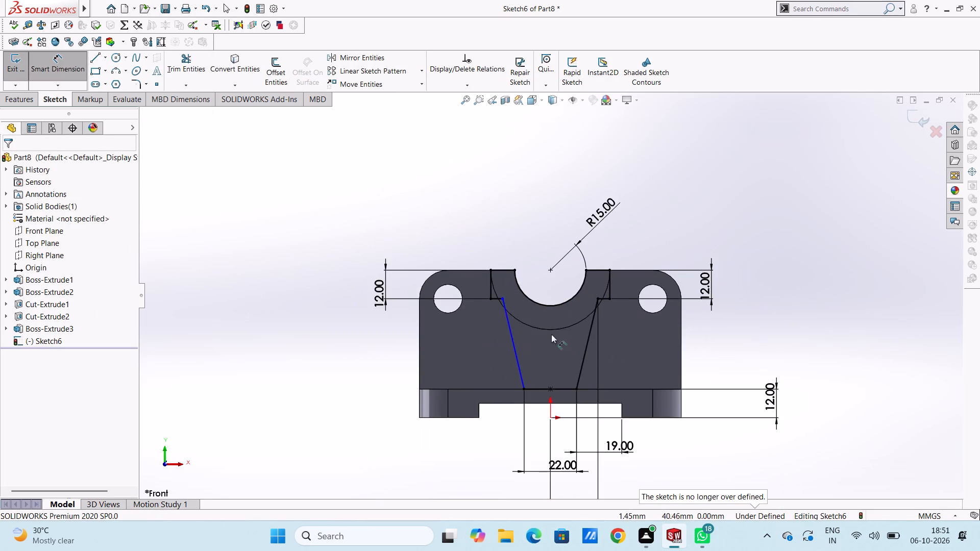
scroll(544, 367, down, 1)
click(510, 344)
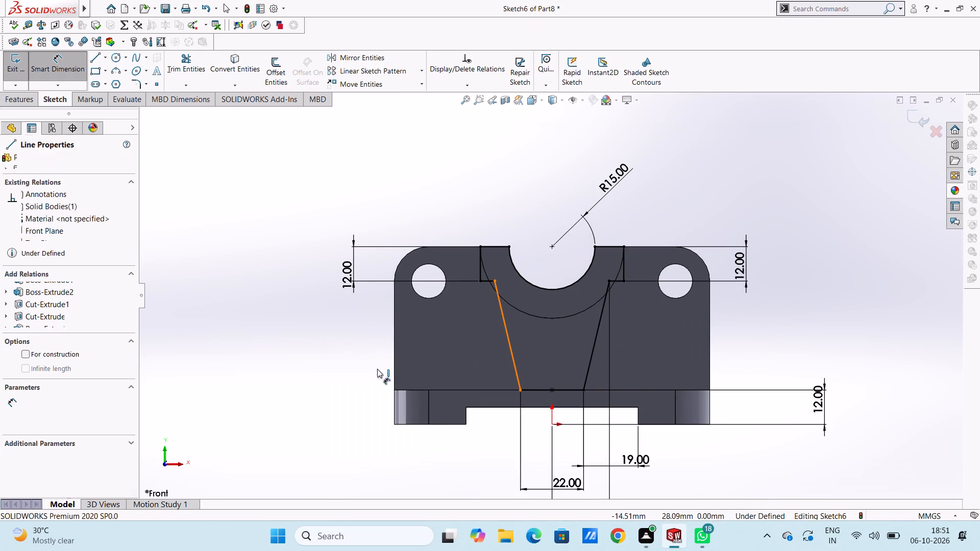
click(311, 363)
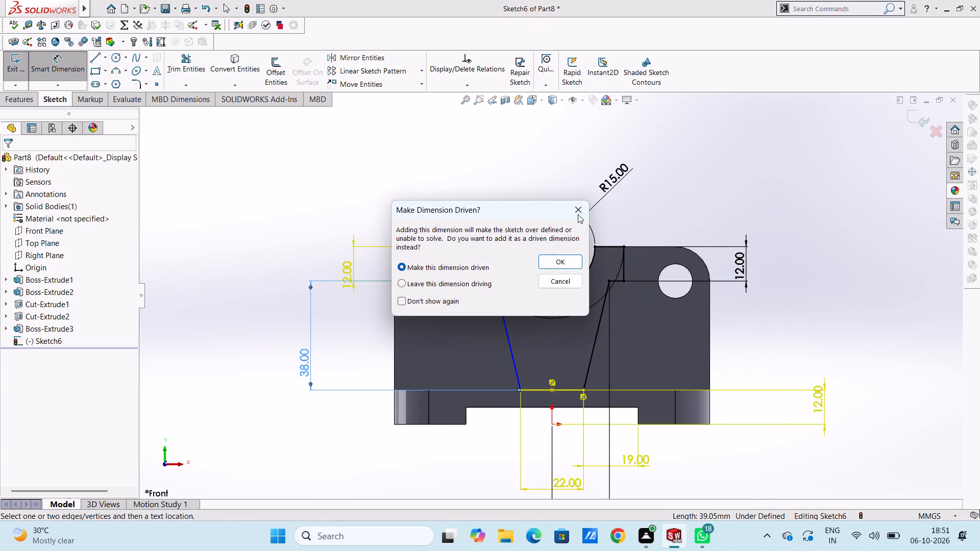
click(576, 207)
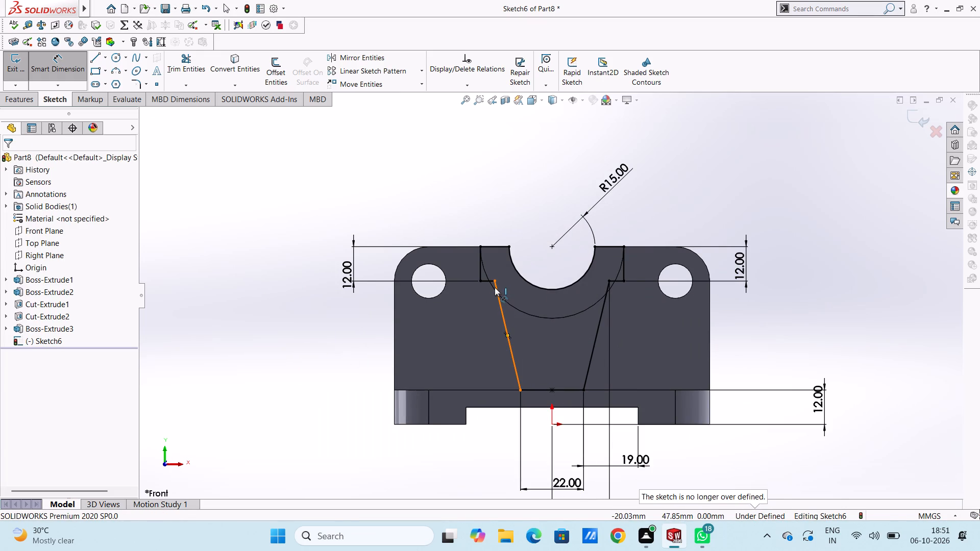
Dimension the horizontal offset between the ends of the left tapered line as 9 mm.
click(496, 287)
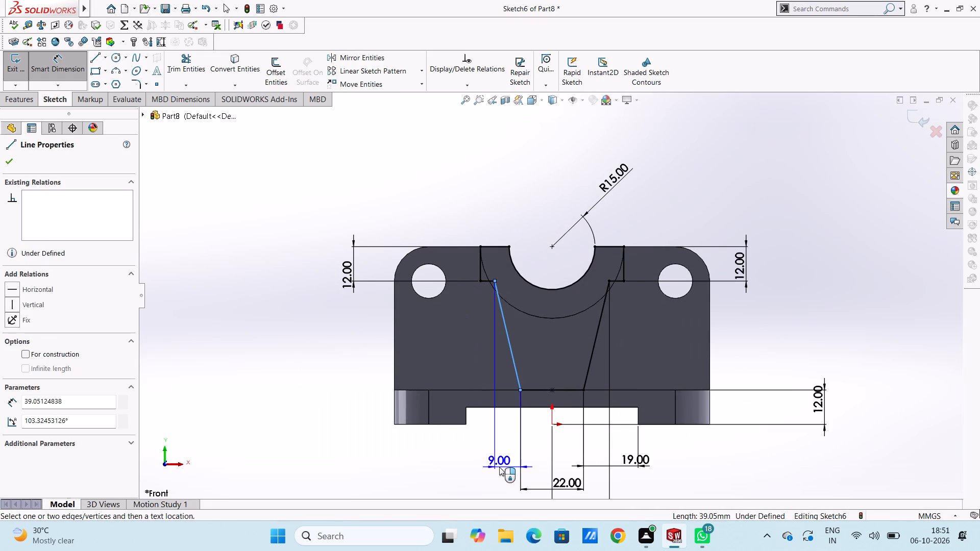
click(499, 467)
click(453, 452)
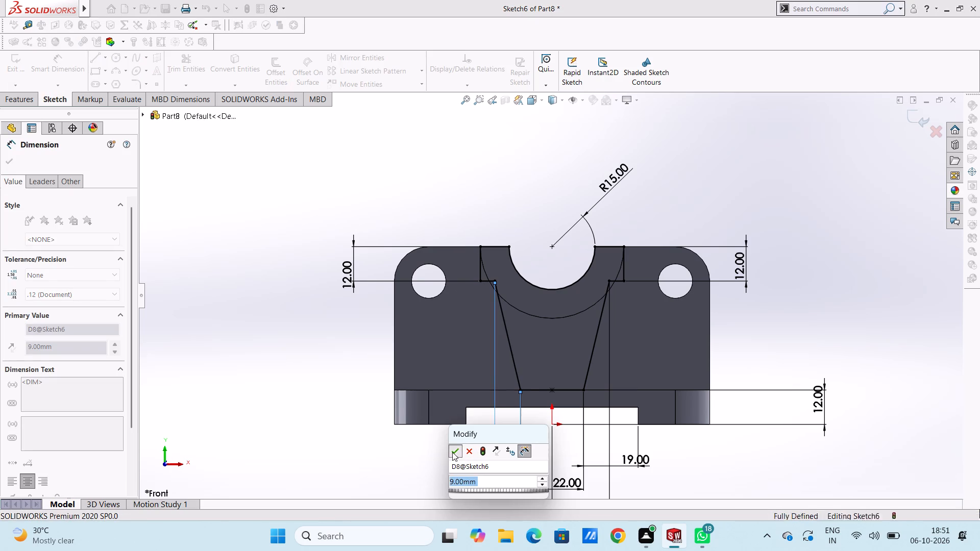
click(407, 459)
scroll(407, 459, up, 3)
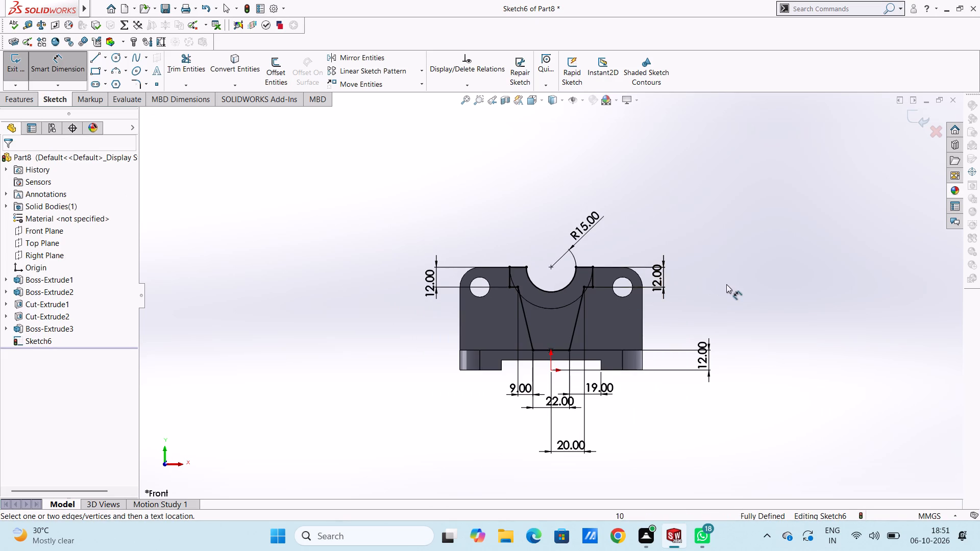
middle_drag(727, 284, 691, 322)
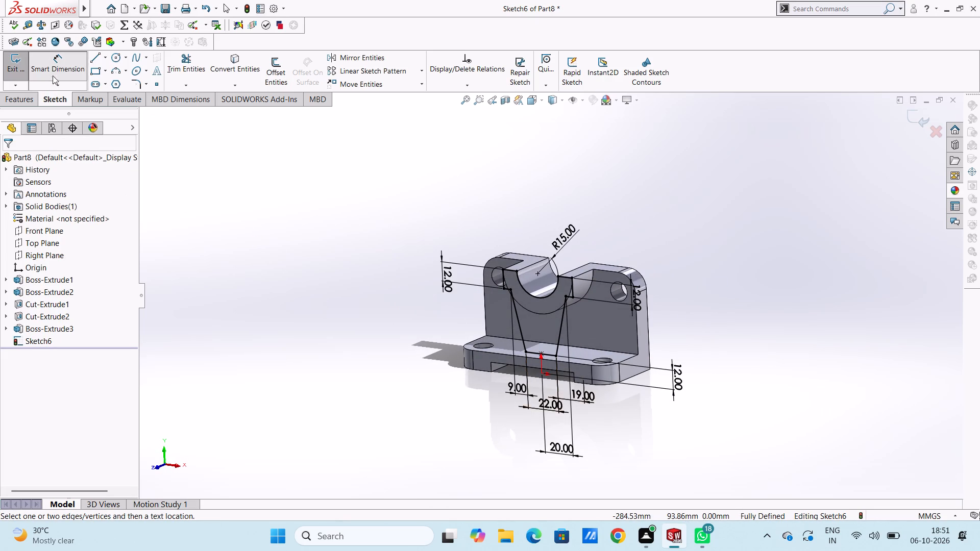
click(59, 64)
Extrude the tapered support profile as a blind 35 mm boss in the reversed direction toward the upright plate, merging the result.
click(25, 101)
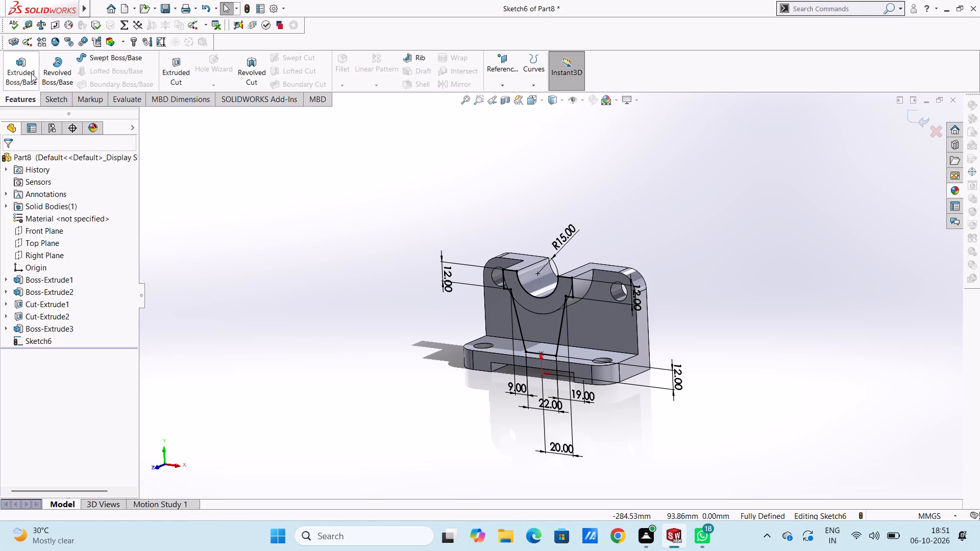
click(26, 70)
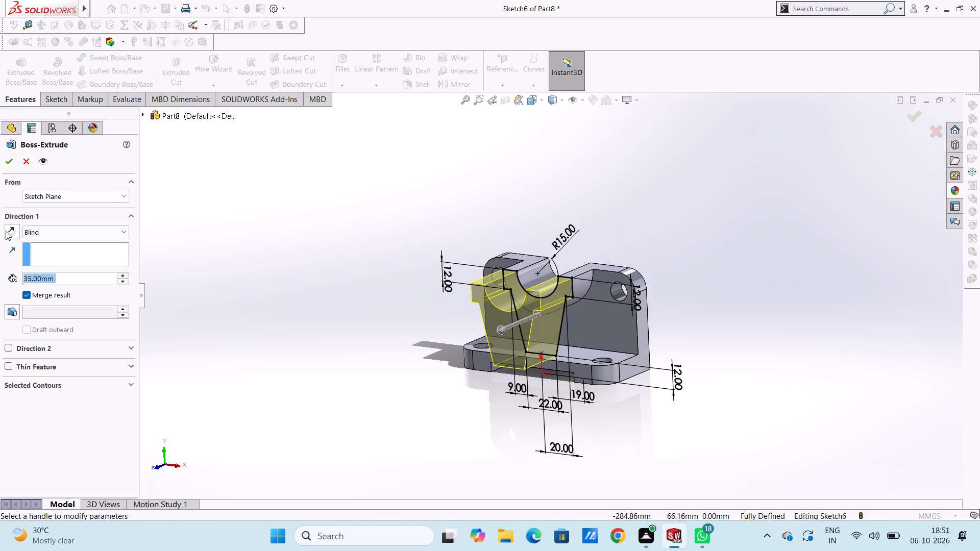
click(10, 231)
middle_drag(402, 164, 376, 191)
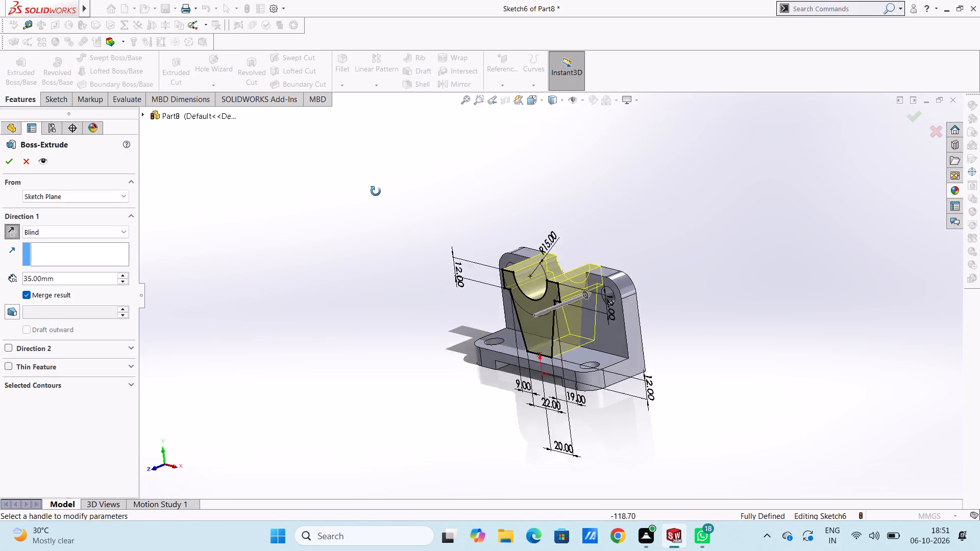
middle_drag(376, 191, 354, 283)
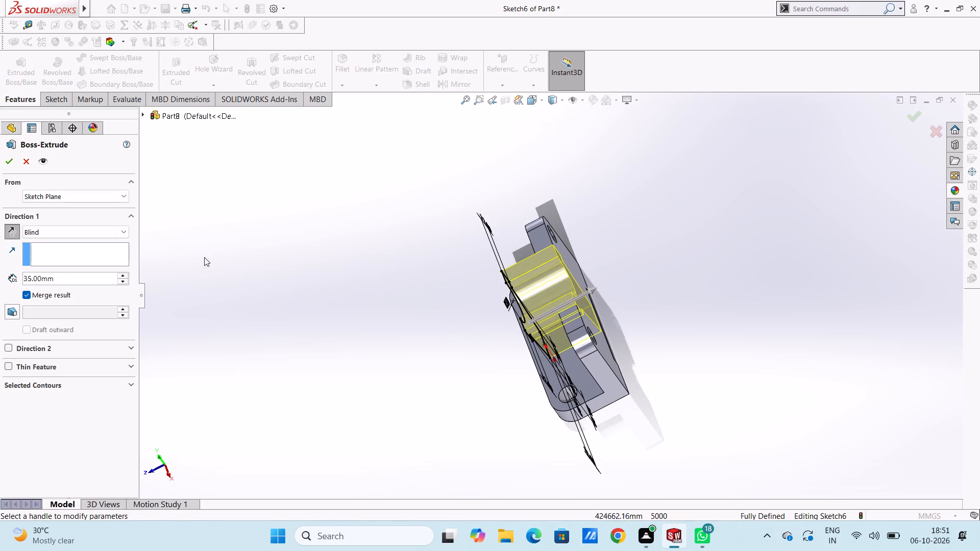
click(13, 163)
click(254, 271)
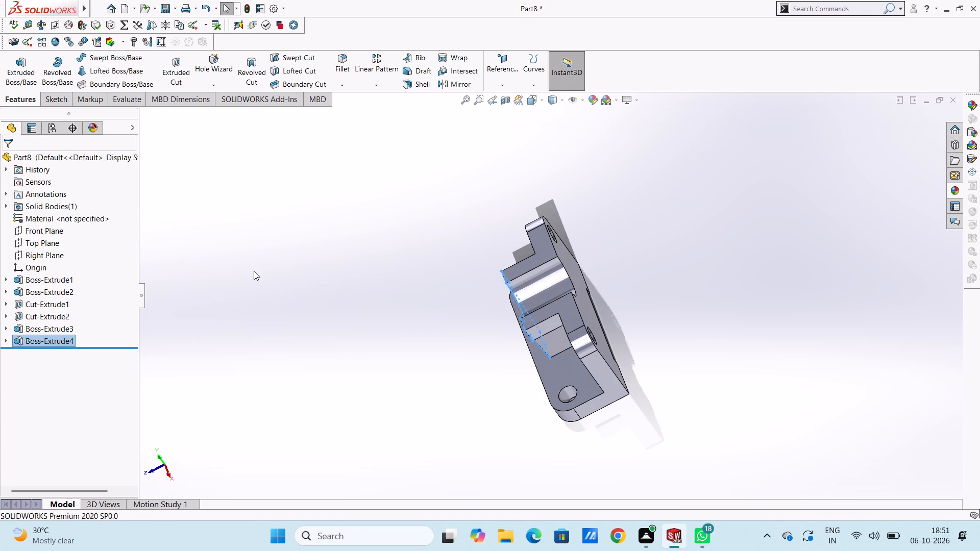
middle_drag(302, 298, 359, 204)
middle_drag(369, 304, 348, 267)
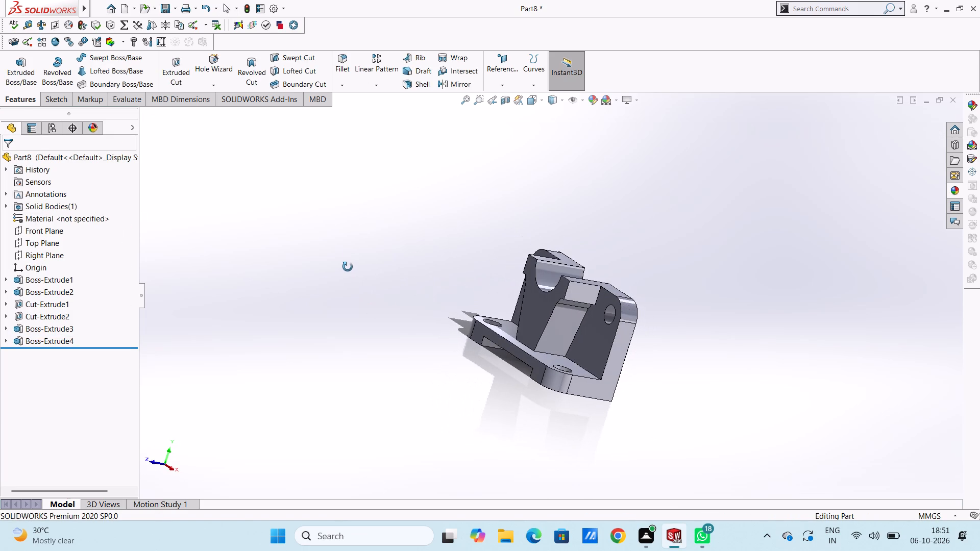
Undo the 35 mm extrusion of the tapered support profile and return to its sketch.
middle_drag(348, 267, 352, 361)
scroll(348, 267, up, 1)
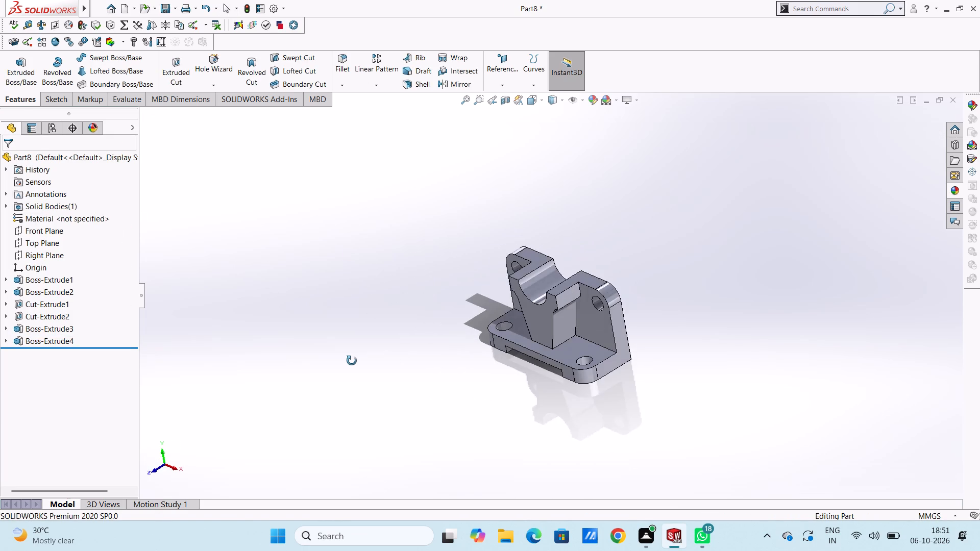
middle_drag(352, 361, 389, 316)
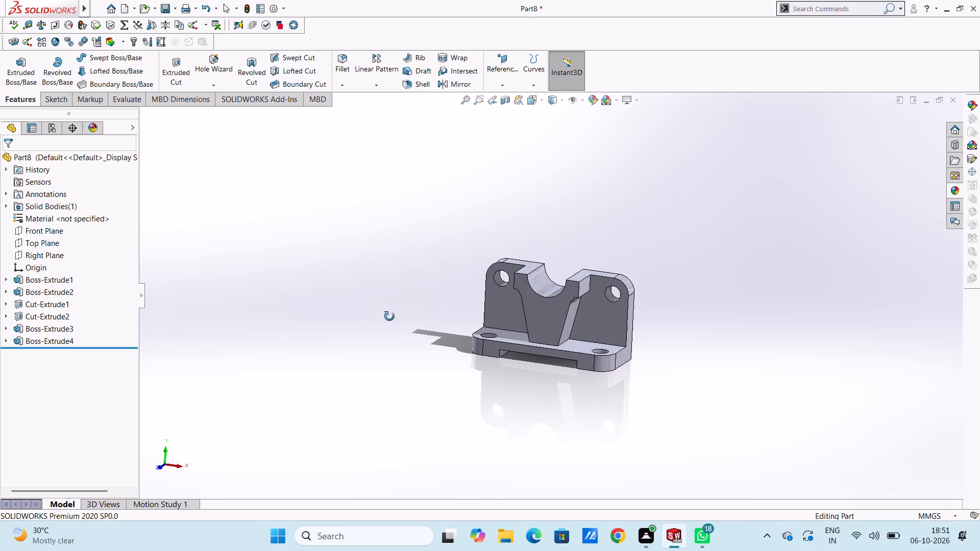
middle_drag(389, 316, 390, 307)
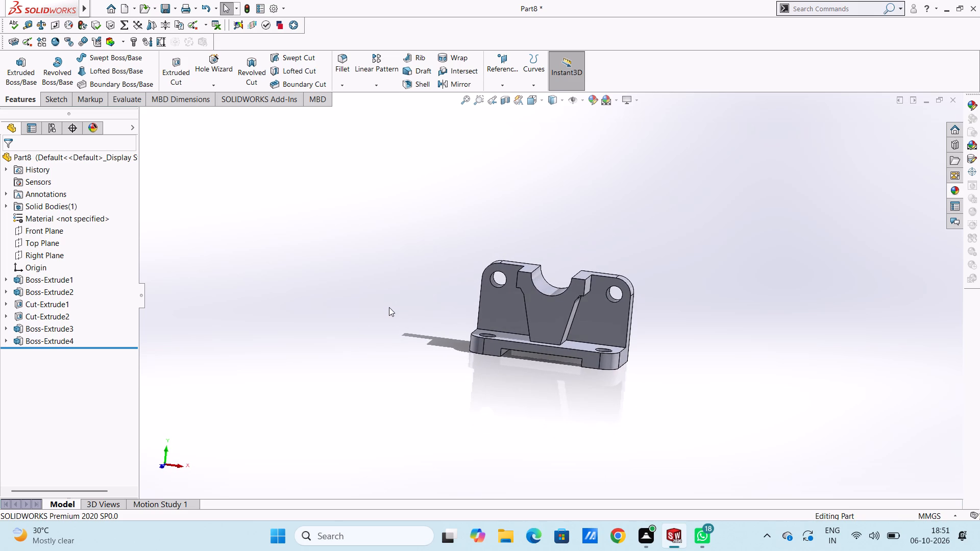
key(ctrl+z)
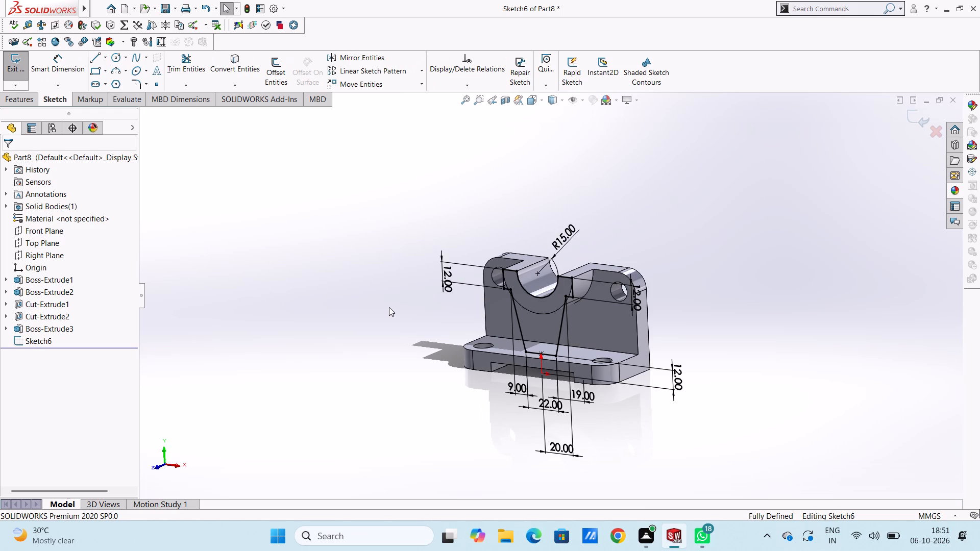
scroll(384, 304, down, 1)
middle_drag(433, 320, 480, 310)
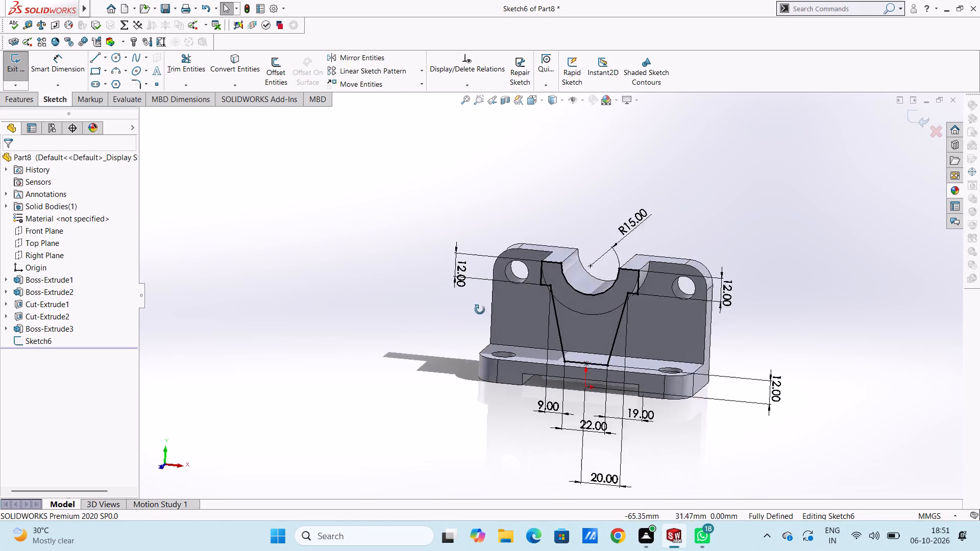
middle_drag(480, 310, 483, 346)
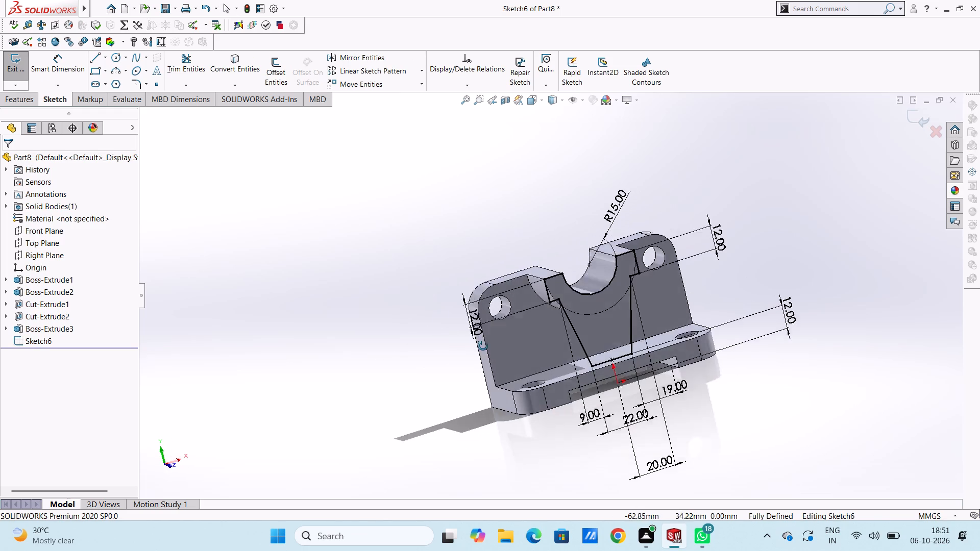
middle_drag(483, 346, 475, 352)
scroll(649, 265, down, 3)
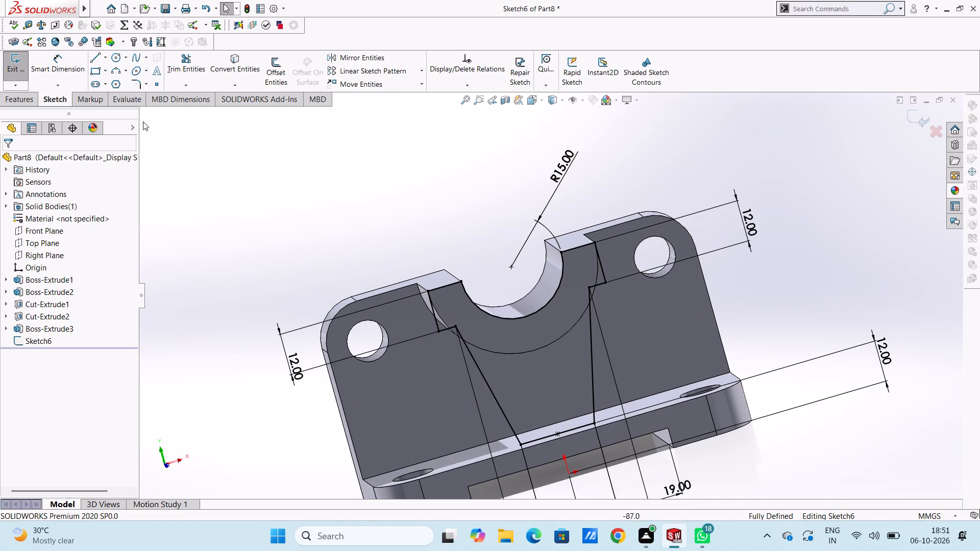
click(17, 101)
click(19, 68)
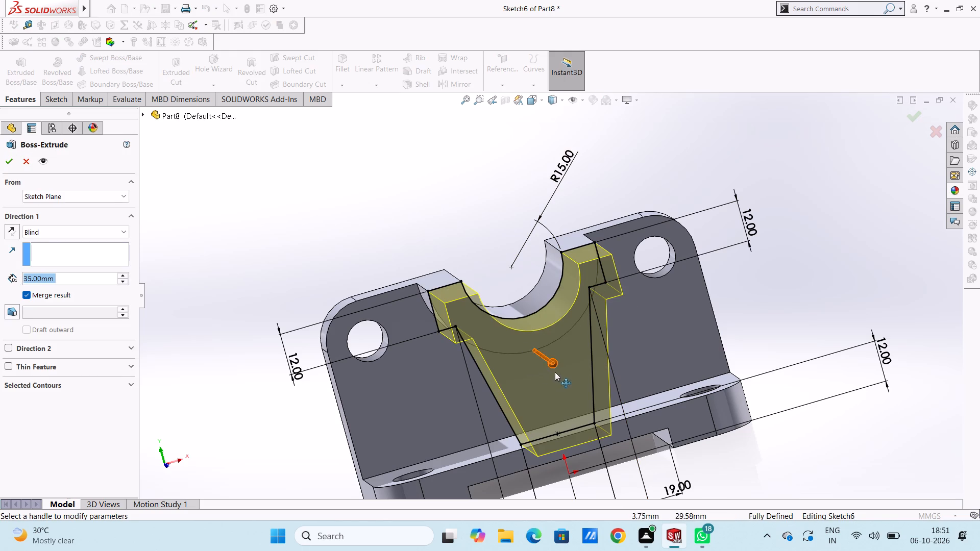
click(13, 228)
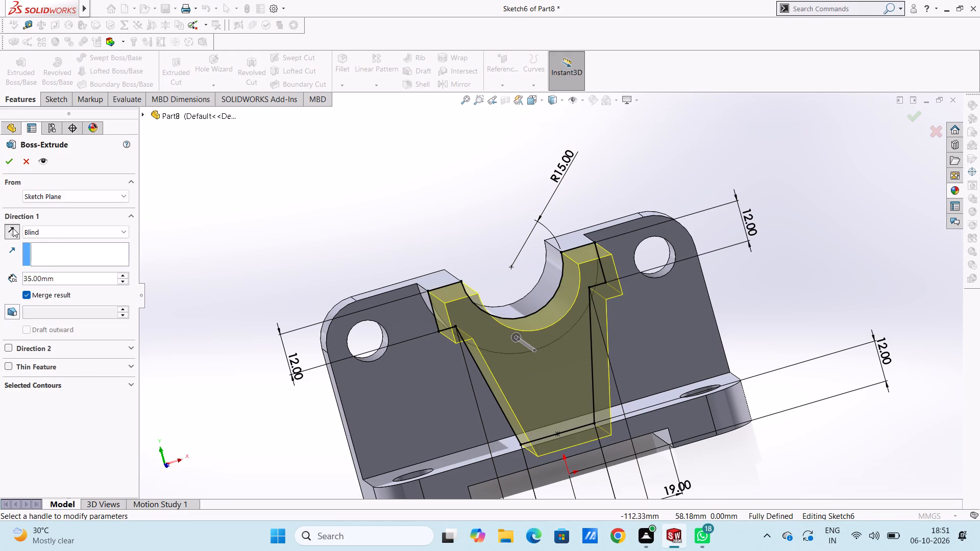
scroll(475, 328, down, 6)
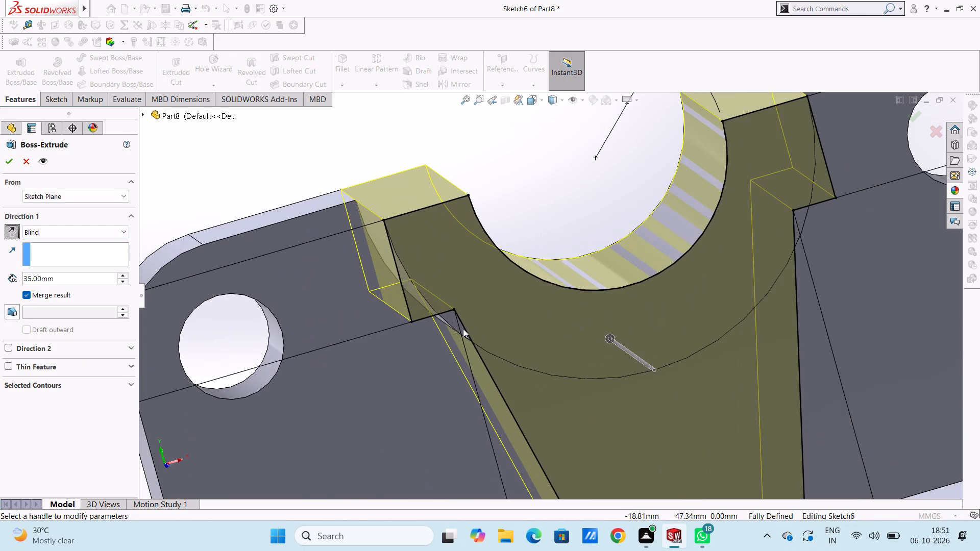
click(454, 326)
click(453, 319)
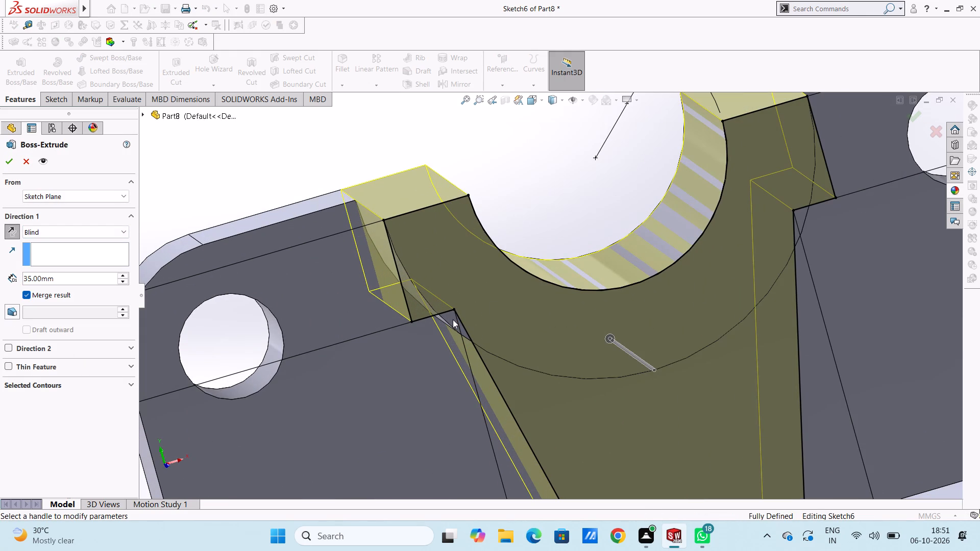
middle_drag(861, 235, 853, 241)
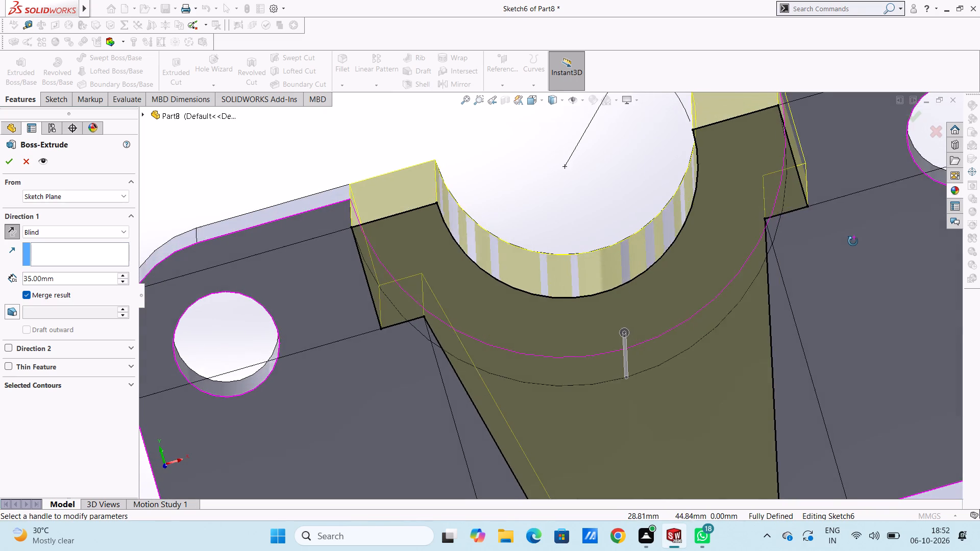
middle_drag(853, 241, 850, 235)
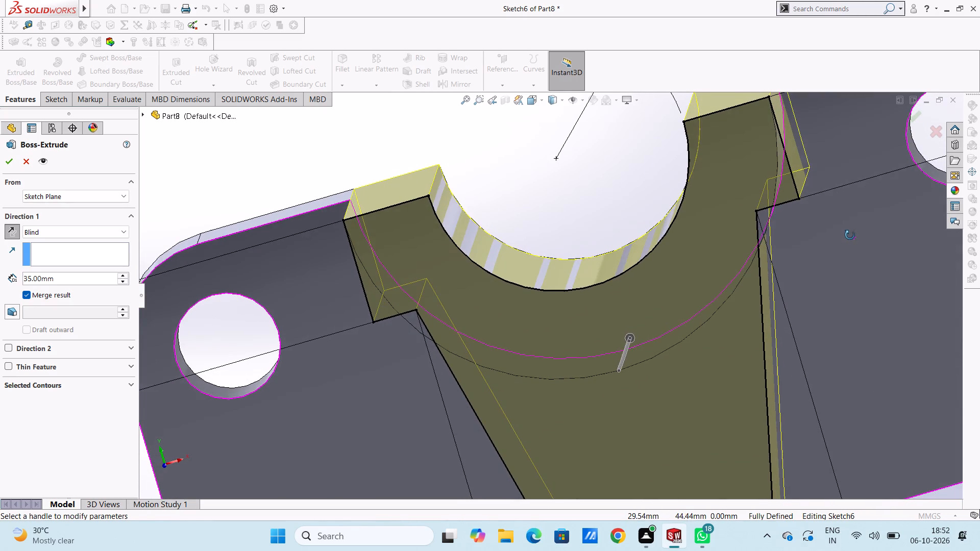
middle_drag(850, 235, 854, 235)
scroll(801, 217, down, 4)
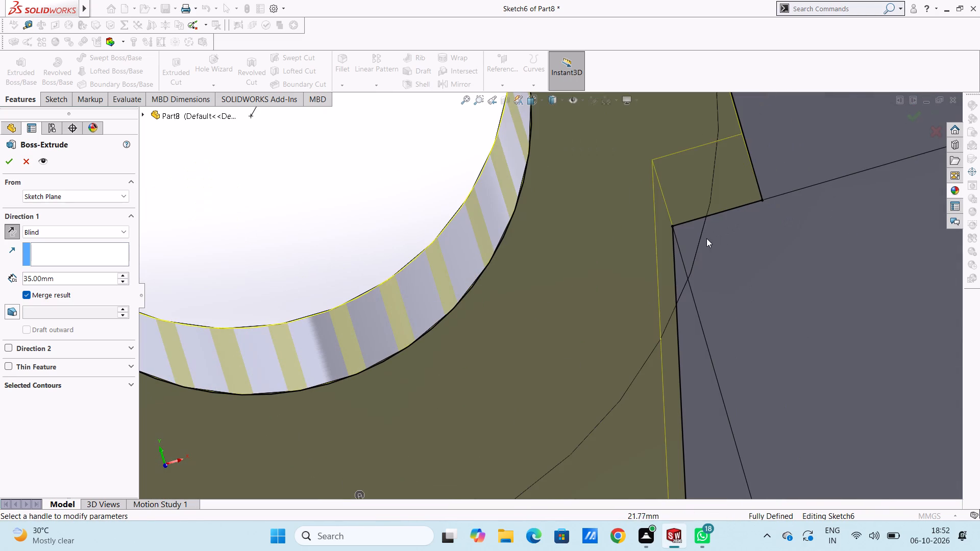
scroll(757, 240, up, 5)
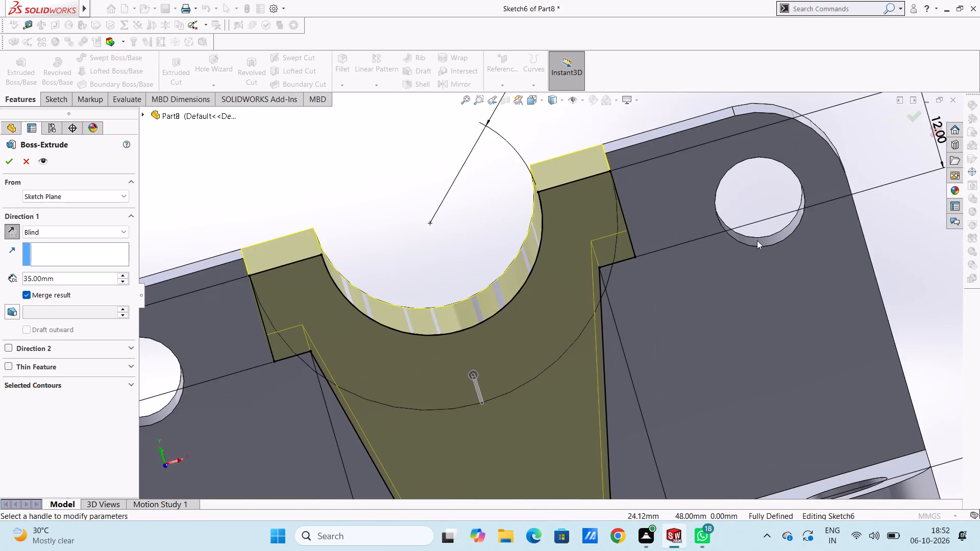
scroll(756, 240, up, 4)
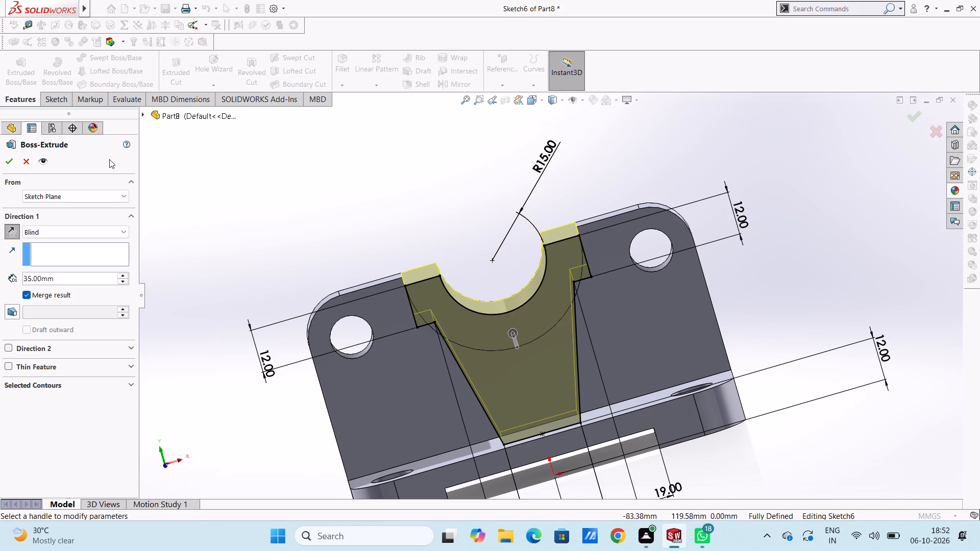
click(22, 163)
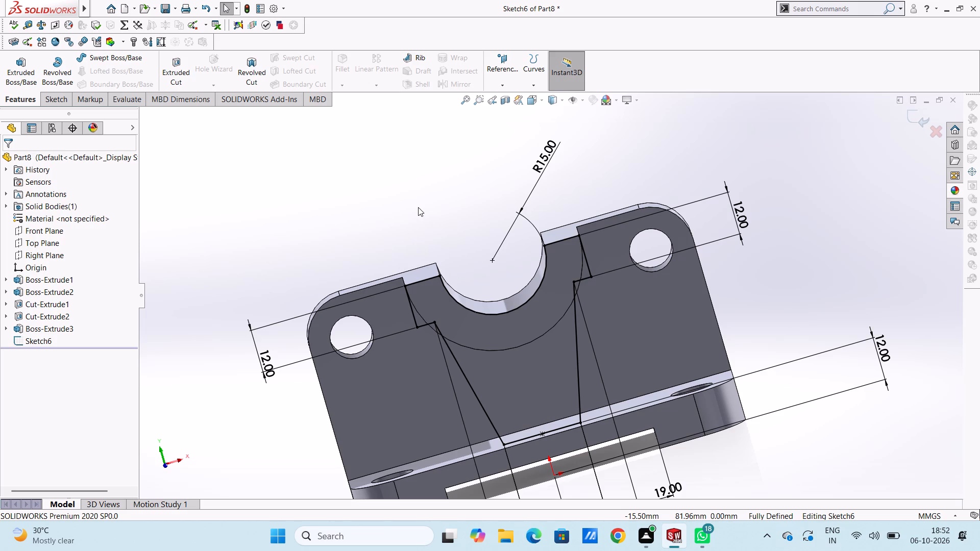
Draw a 25 mm radius three-point arc along the saddle's outer edge, between the support profile's two outer top corners.
key(ctrl+1)
scroll(534, 220, down, 2)
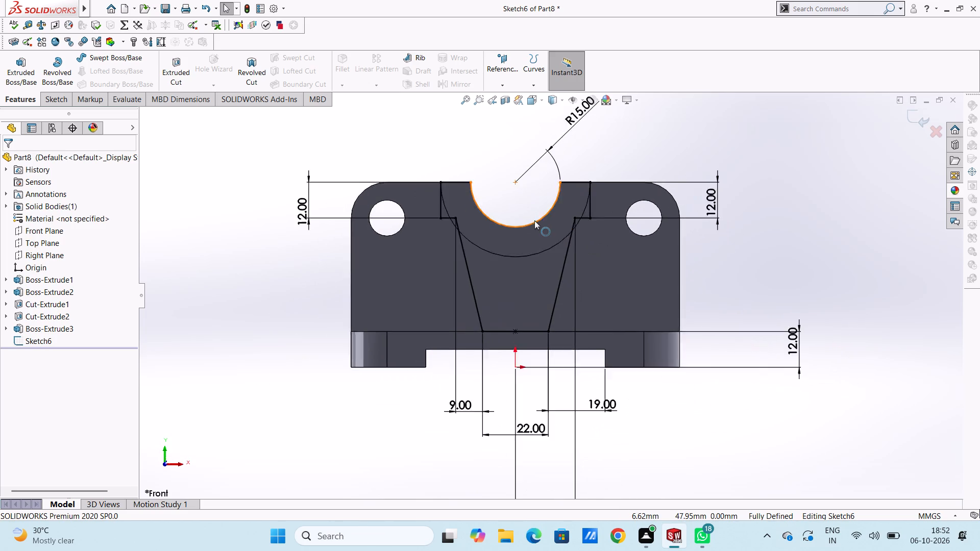
scroll(534, 220, down, 4)
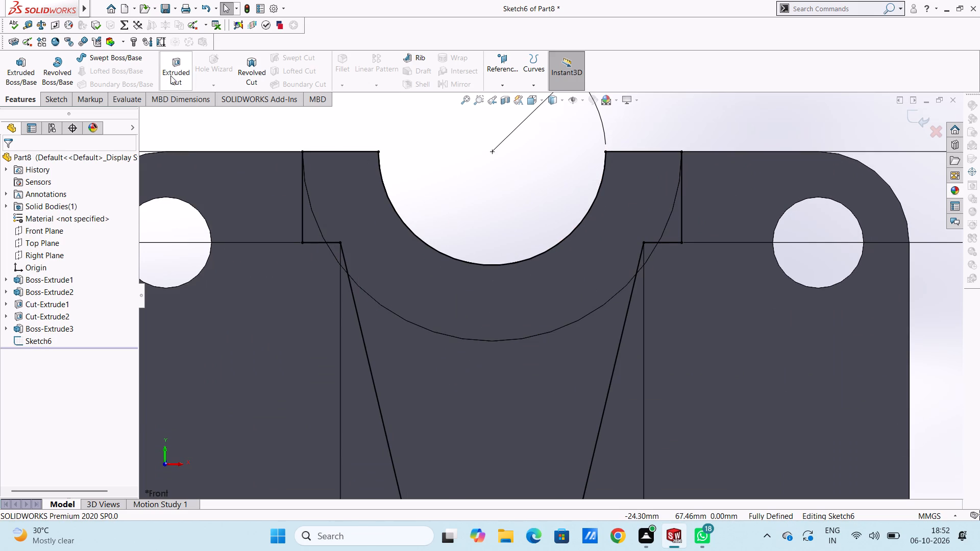
click(66, 97)
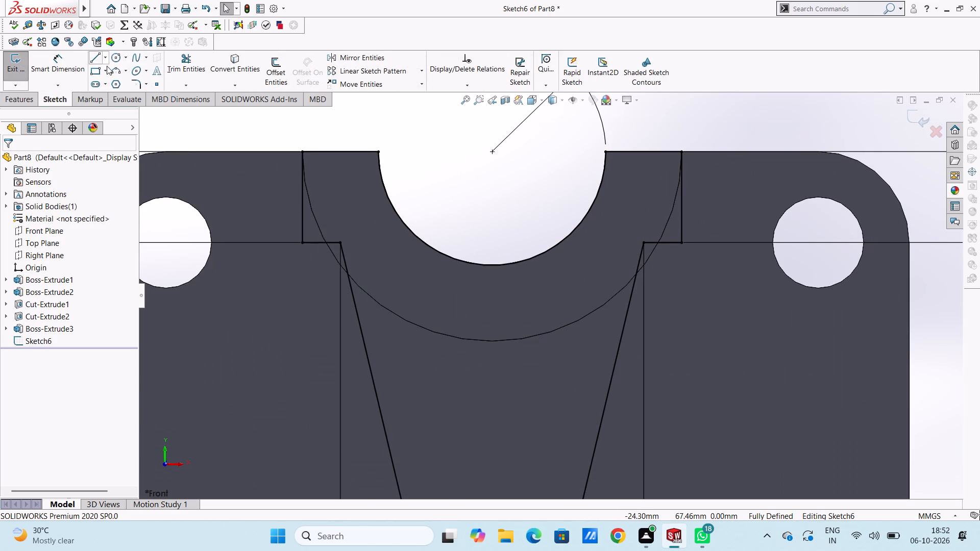
click(113, 71)
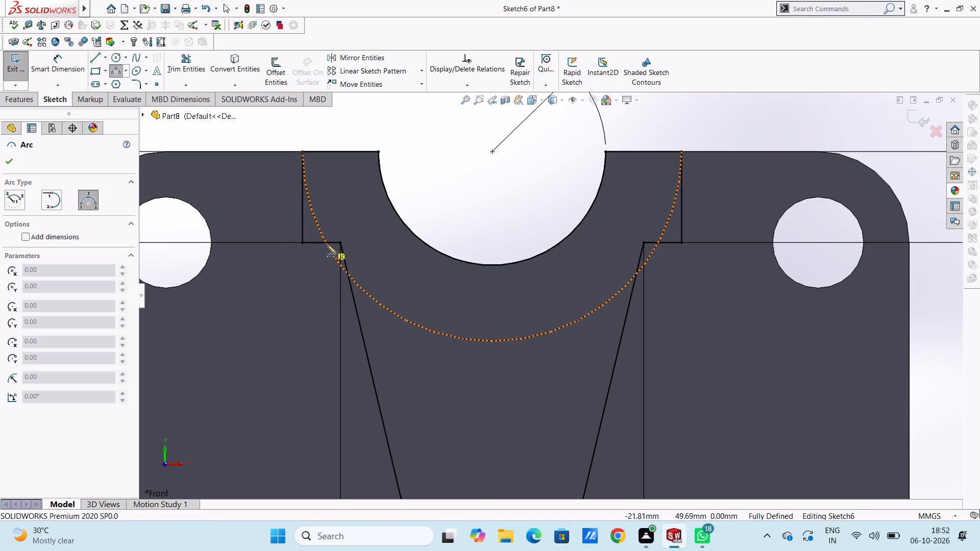
click(303, 153)
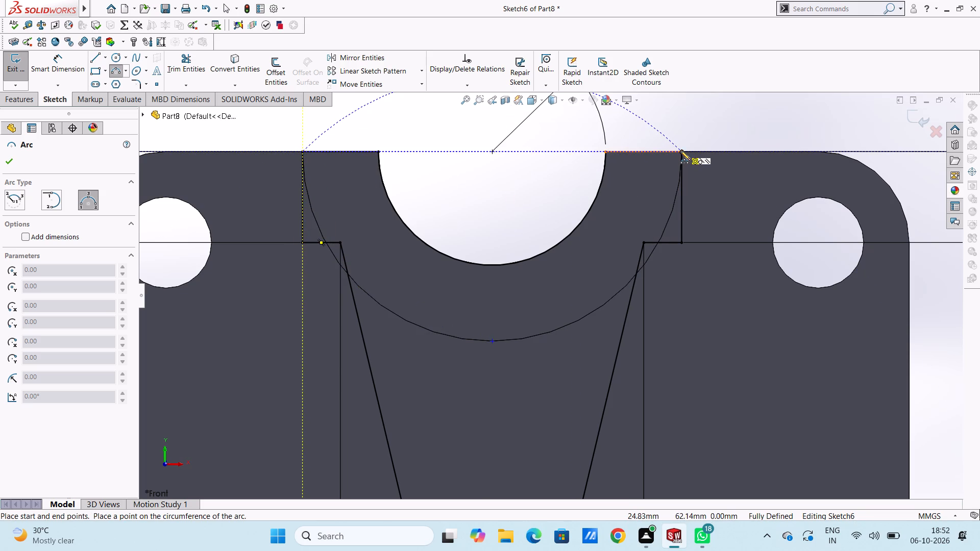
click(680, 151)
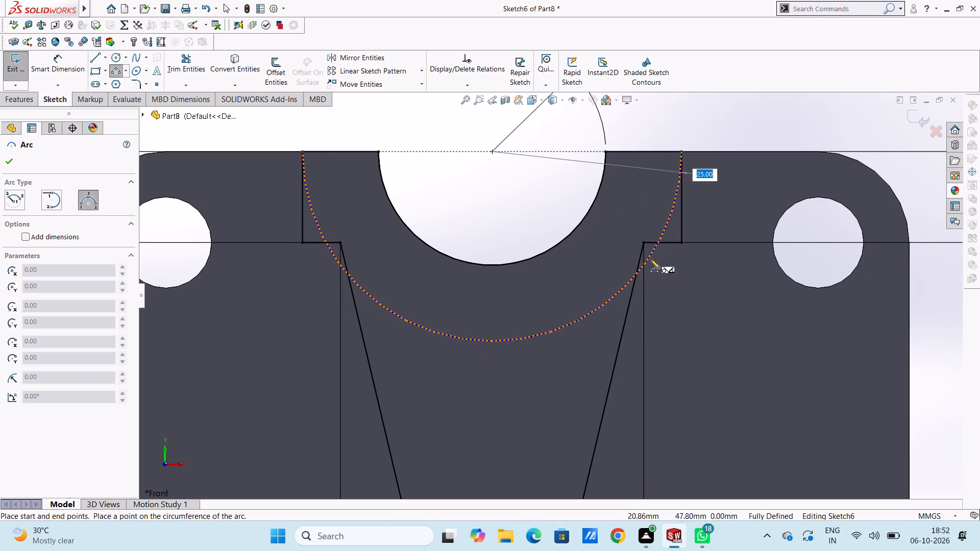
click(650, 259)
key(Escape)
key(Escape)
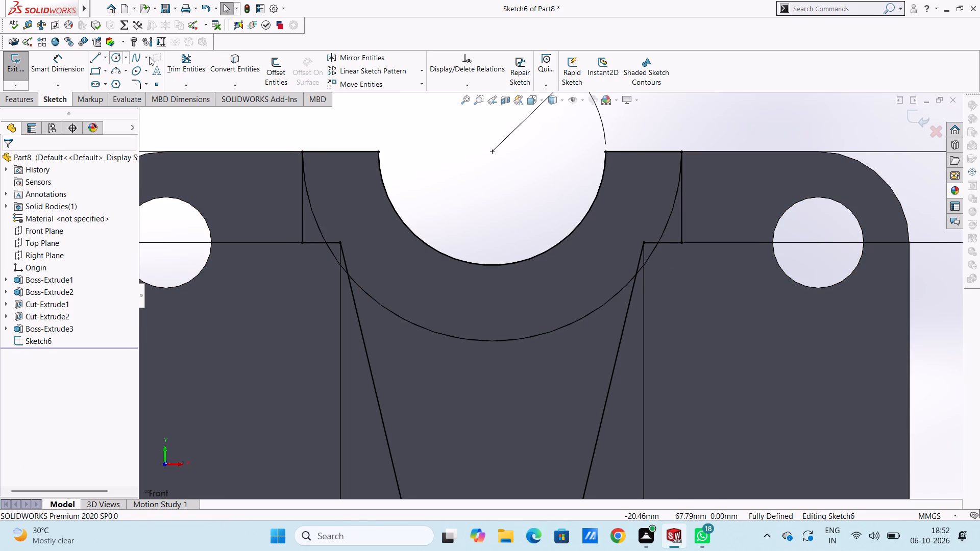
Trim the new arc's two upper ends and its middle portion, keeping only the short pieces between the horizontal and tapered lines.
click(190, 67)
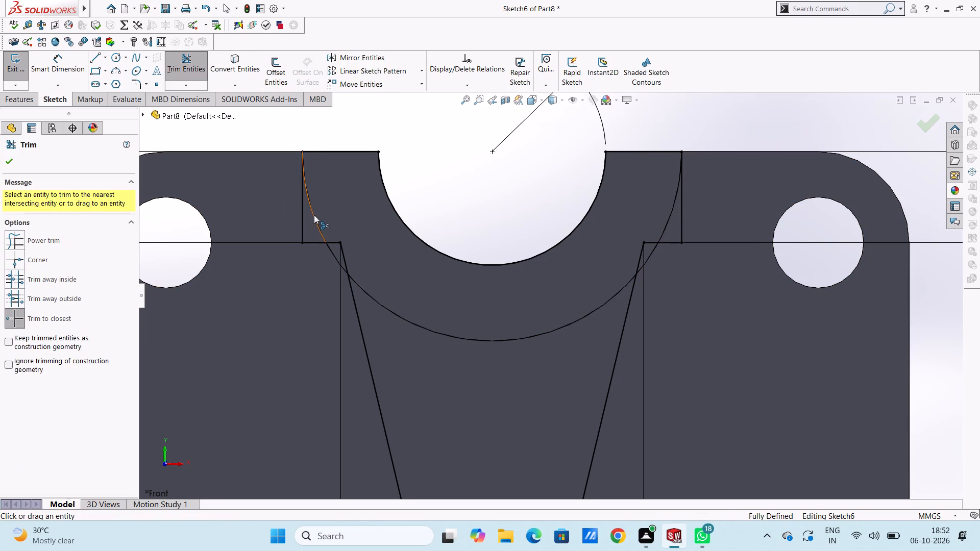
click(314, 215)
click(669, 215)
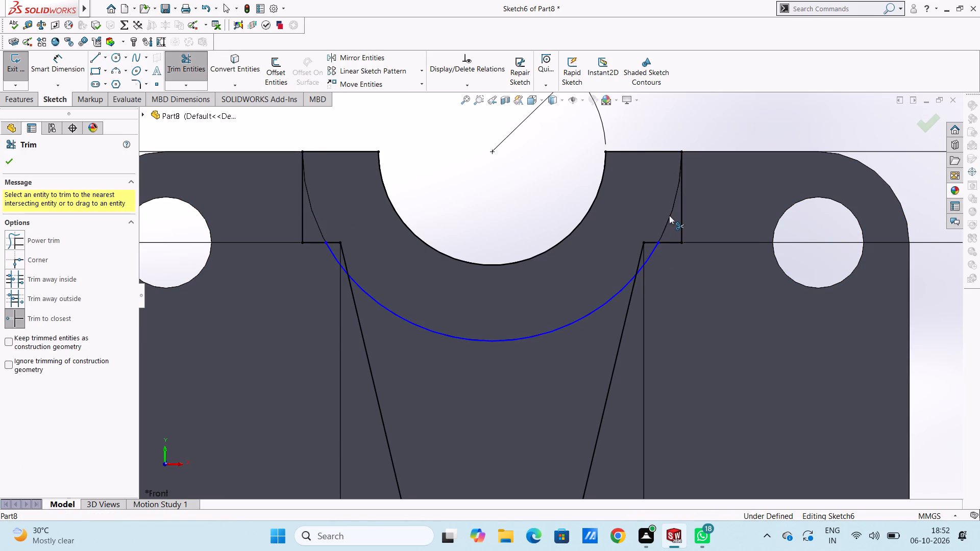
click(366, 294)
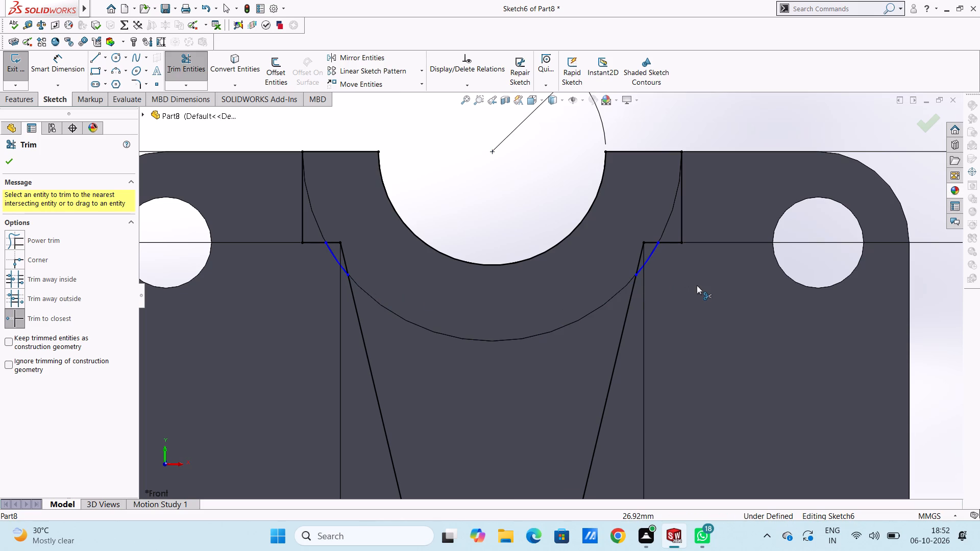
key(Escape)
key(Escape)
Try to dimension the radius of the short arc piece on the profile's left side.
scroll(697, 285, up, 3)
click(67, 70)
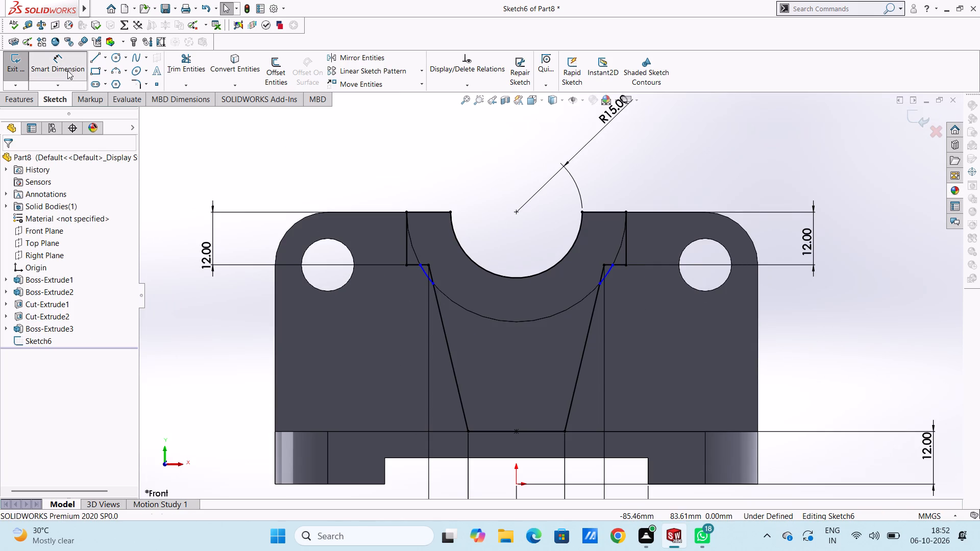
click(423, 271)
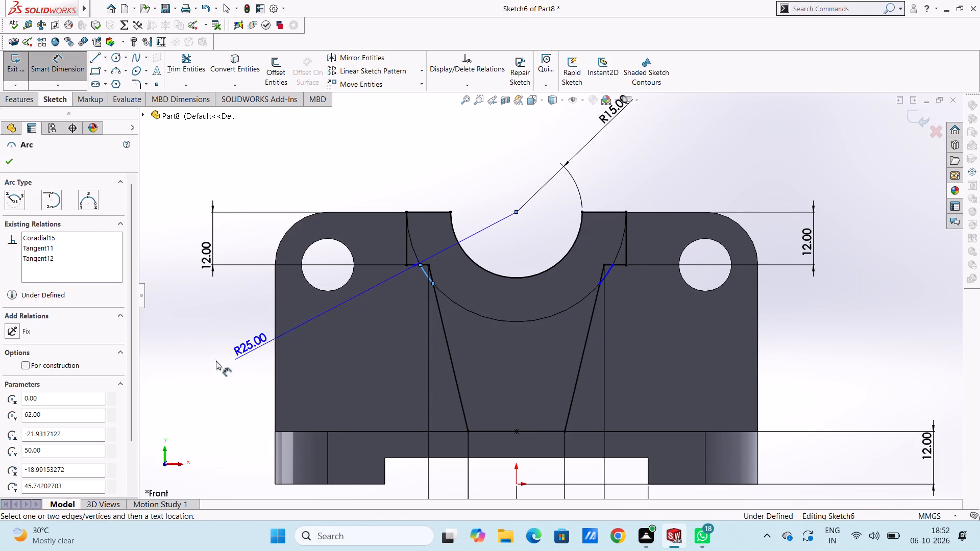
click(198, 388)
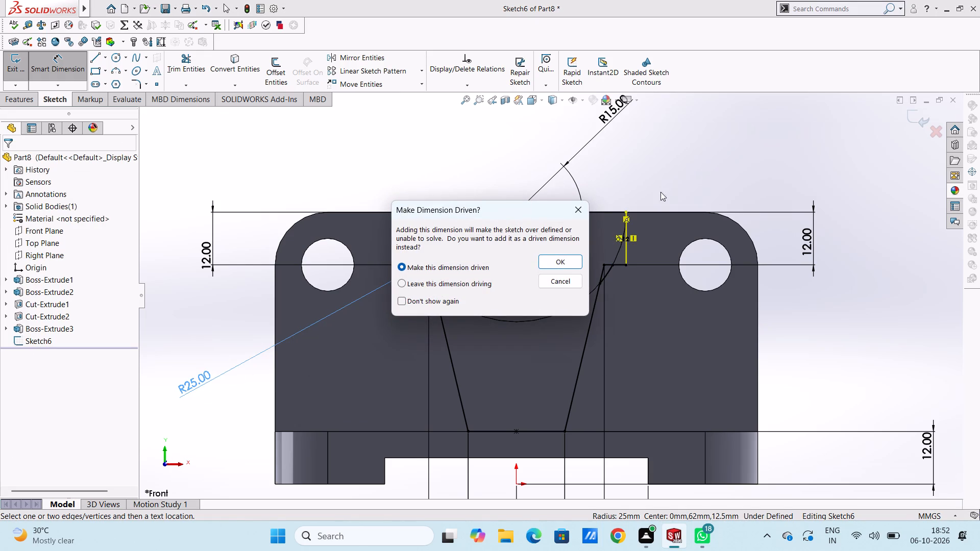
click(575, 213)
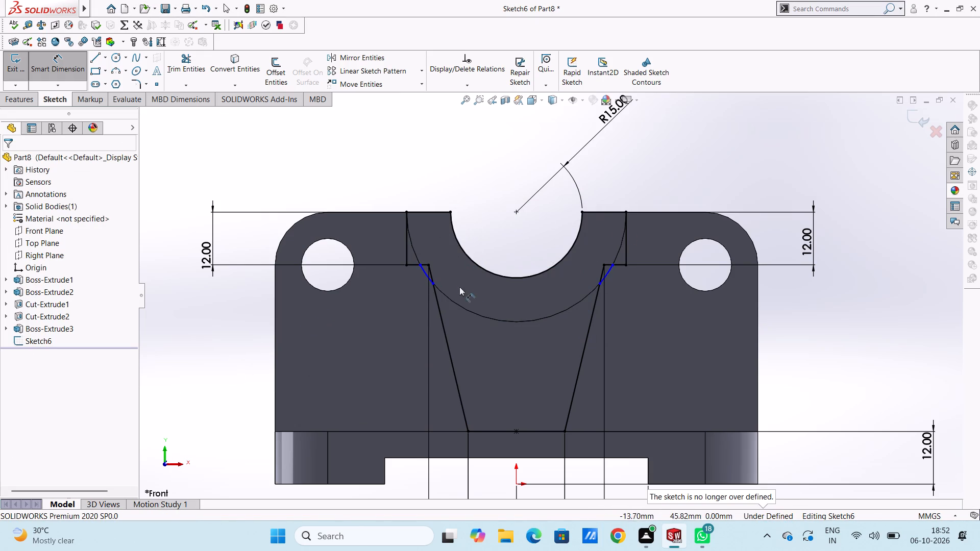
Dimension the horizontal distance from the left short arc's lower endpoint to the origin.
scroll(485, 317, up, 2)
scroll(538, 425, down, 2)
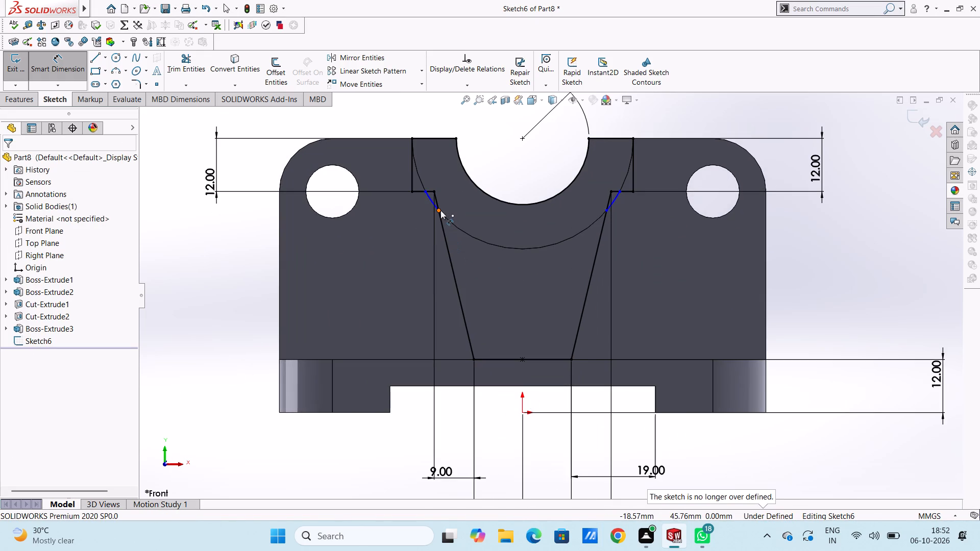
click(440, 210)
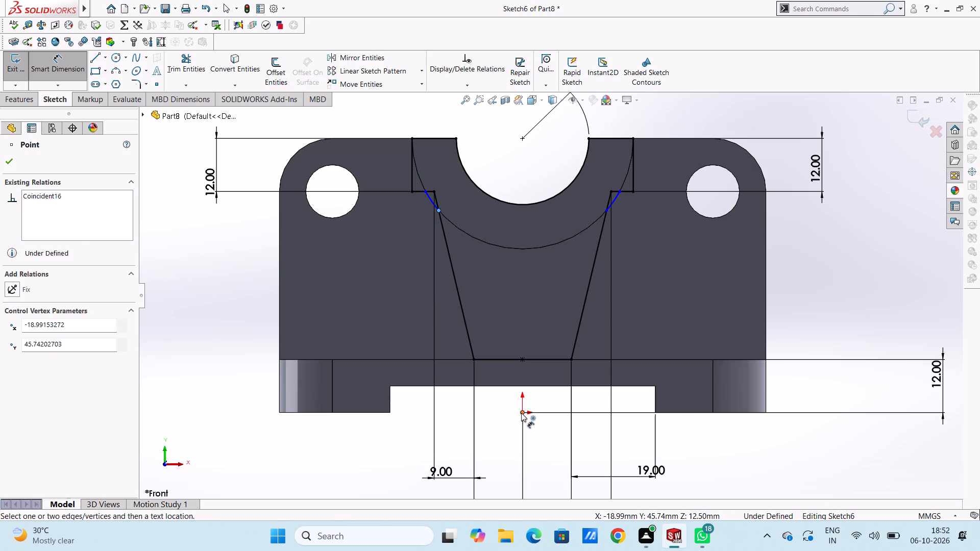
click(521, 413)
click(479, 429)
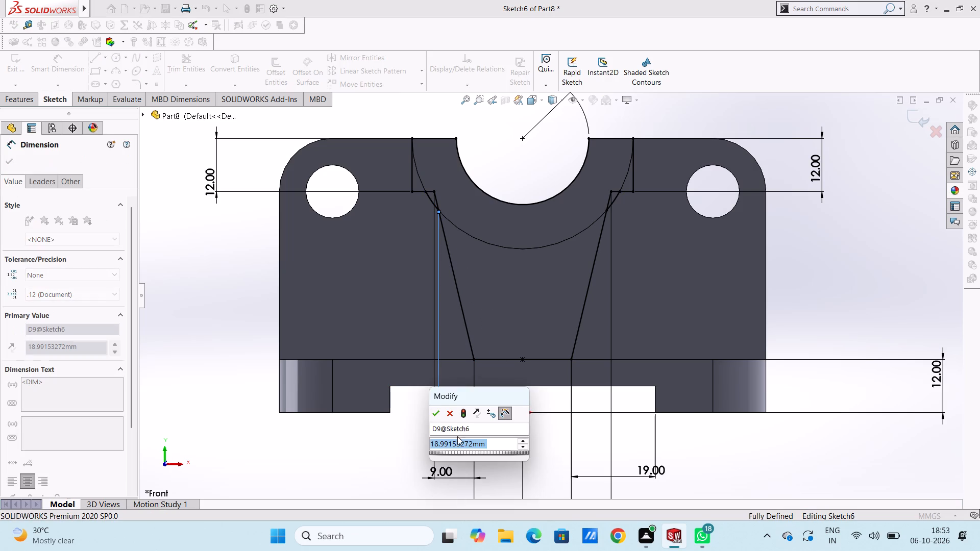
click(432, 412)
click(426, 417)
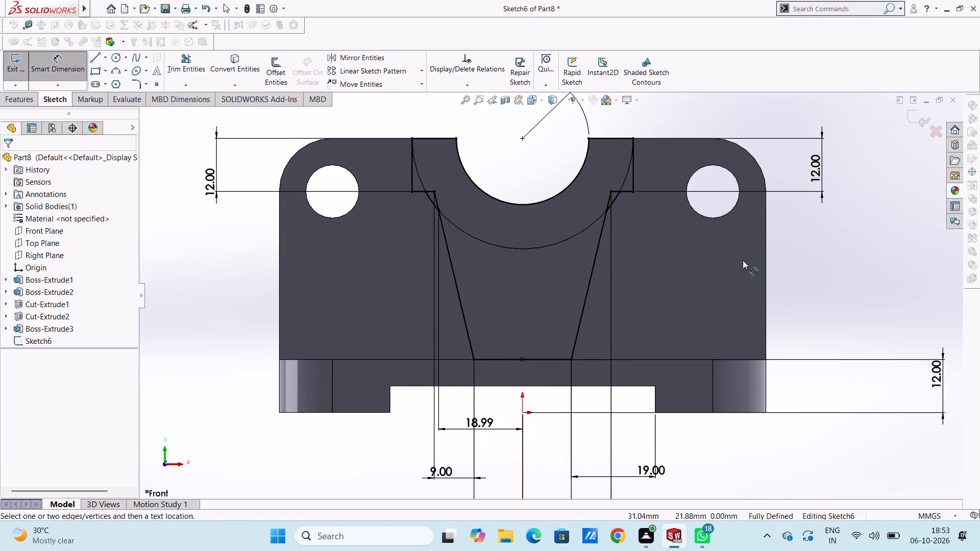
Extrude-cut the two small sketch regions between the short arcs and tapered lines, ending at the upright plate's front face.
scroll(763, 251, up, 1)
middle_drag(766, 253, 782, 268)
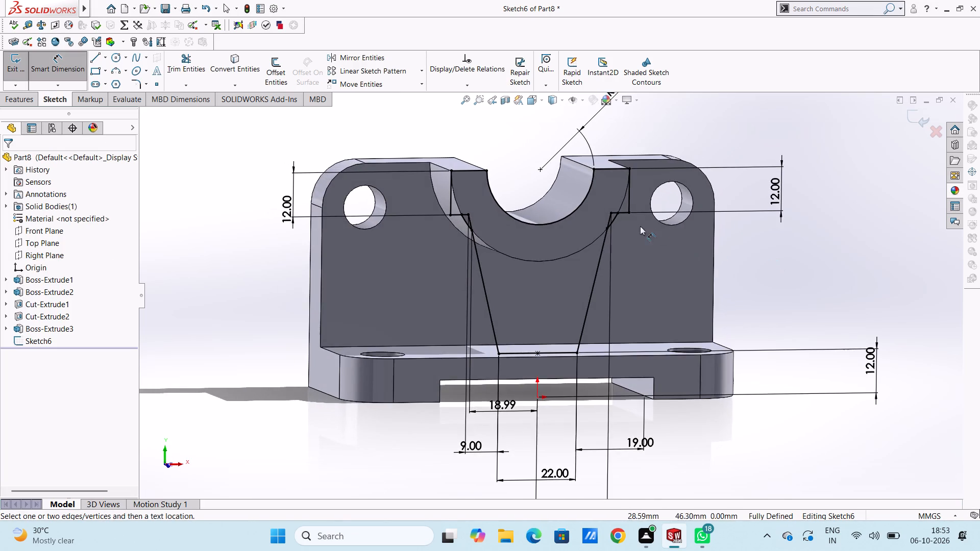
scroll(638, 226, down, 3)
scroll(550, 144, up, 3)
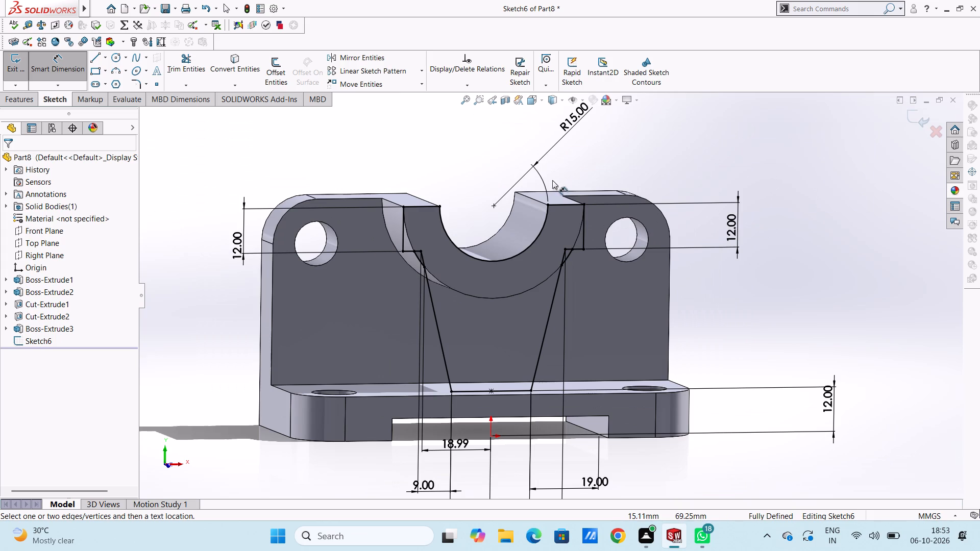
scroll(521, 195, down, 2)
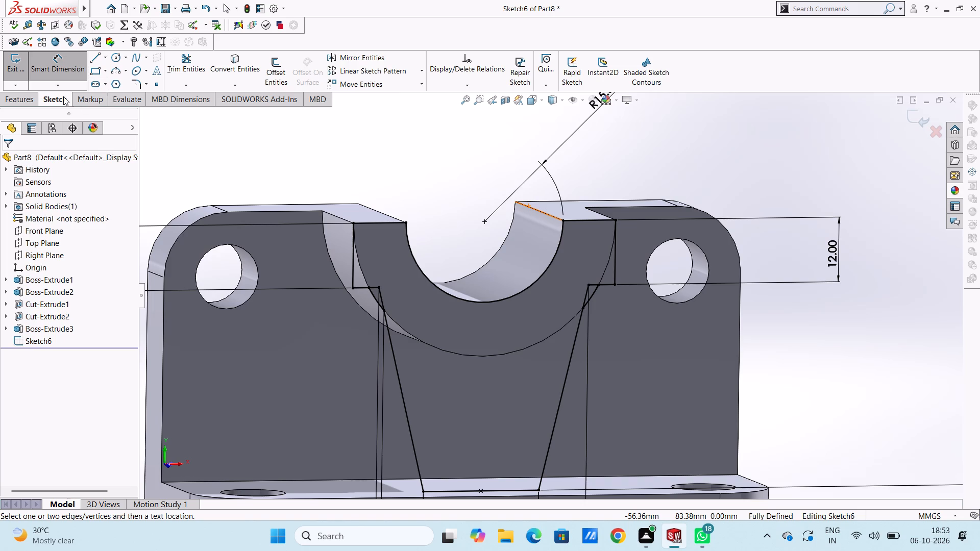
click(28, 99)
click(182, 70)
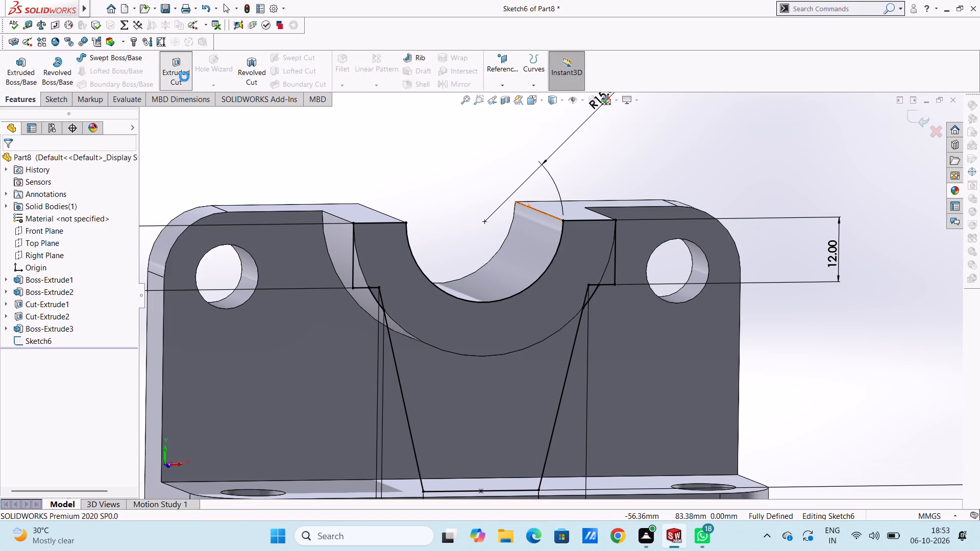
click(377, 293)
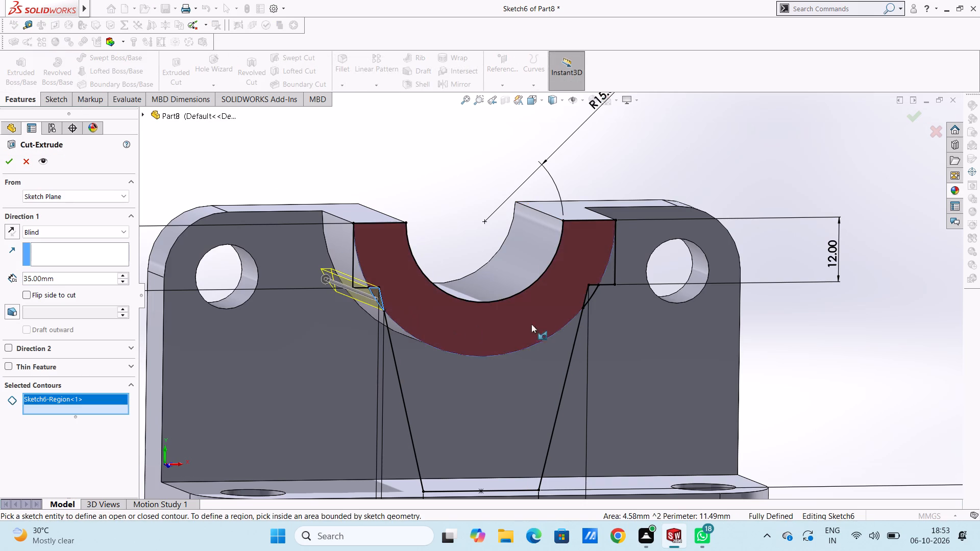
click(591, 291)
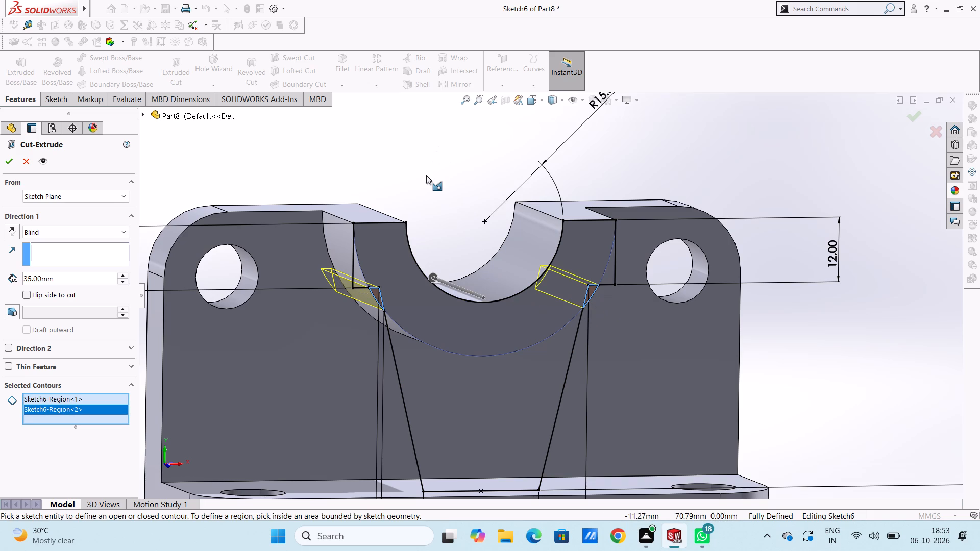
scroll(426, 175, up, 1)
middle_drag(426, 175, 437, 182)
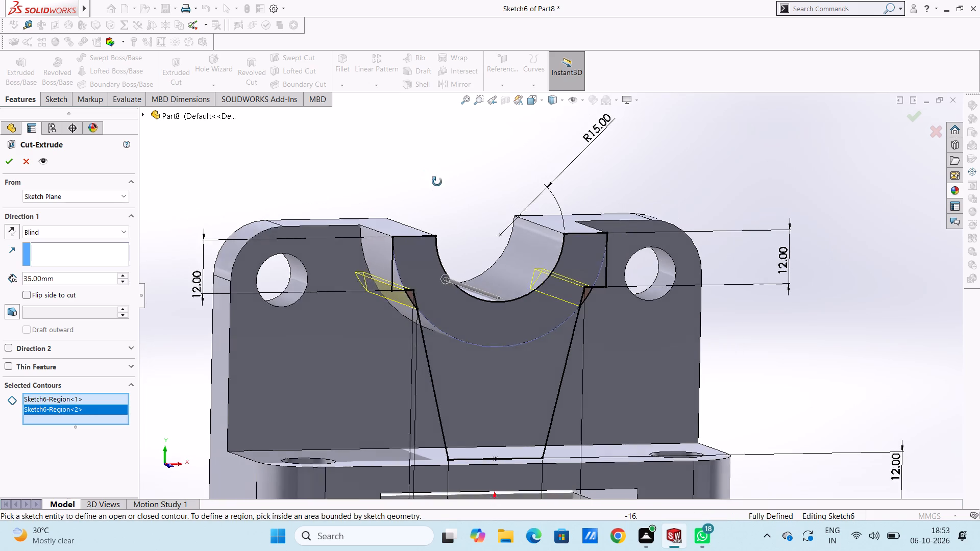
middle_drag(437, 182, 445, 205)
scroll(445, 205, up, 1)
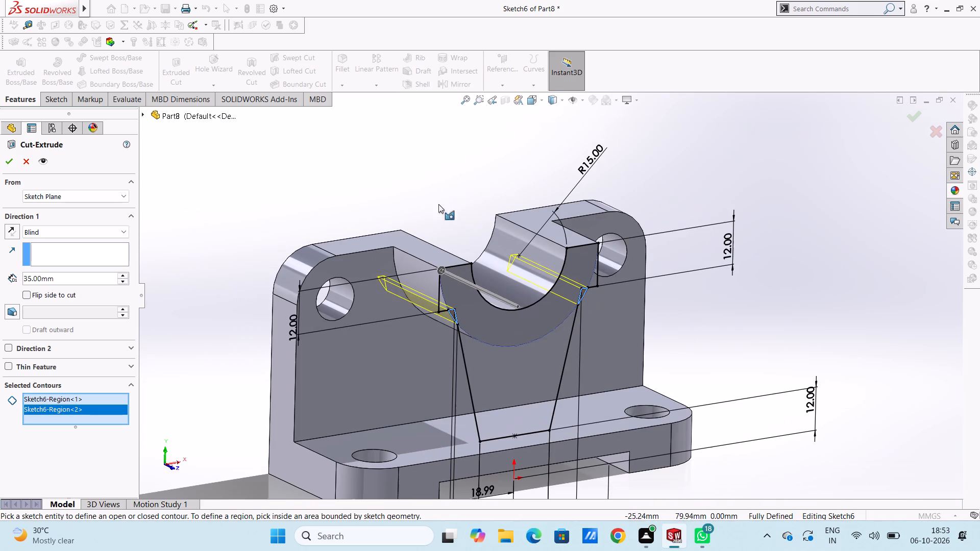
click(101, 234)
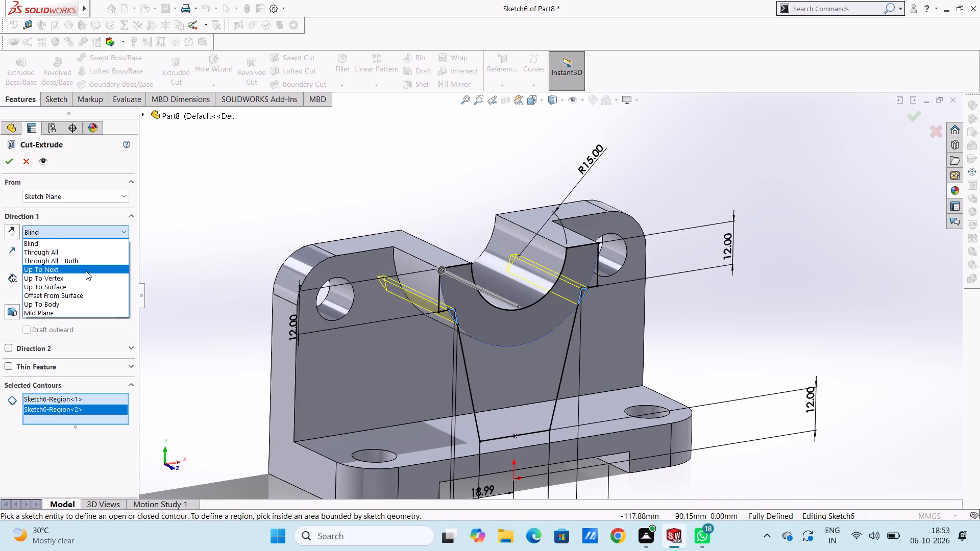
click(86, 286)
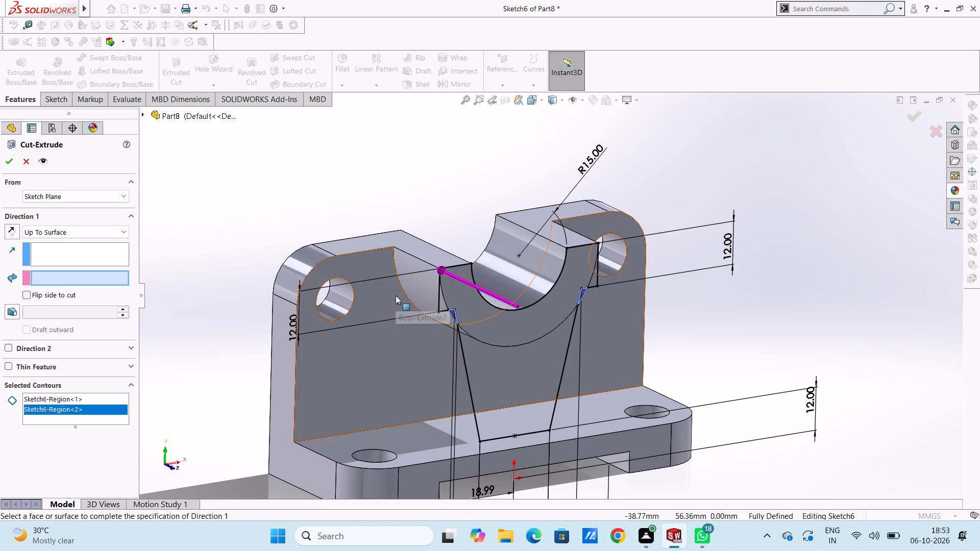
click(396, 295)
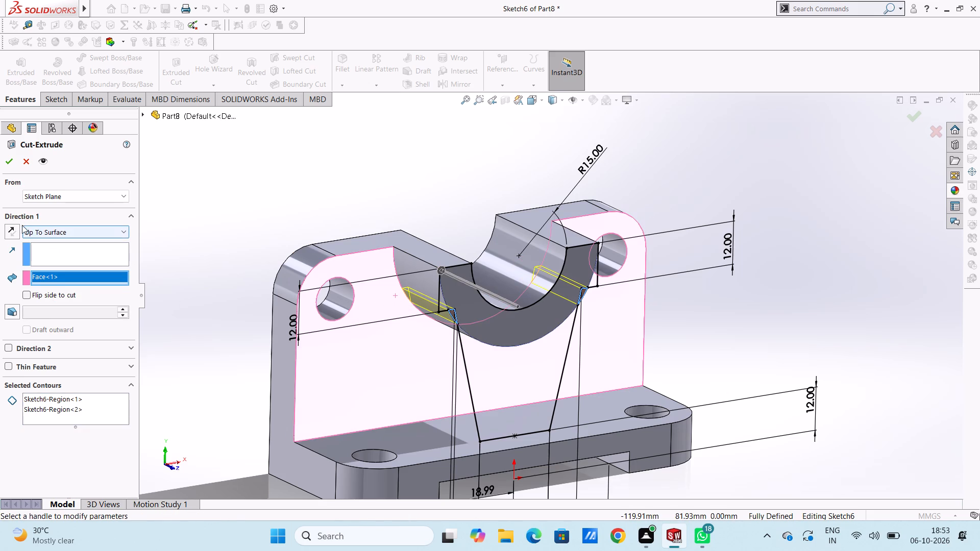
click(8, 164)
click(295, 228)
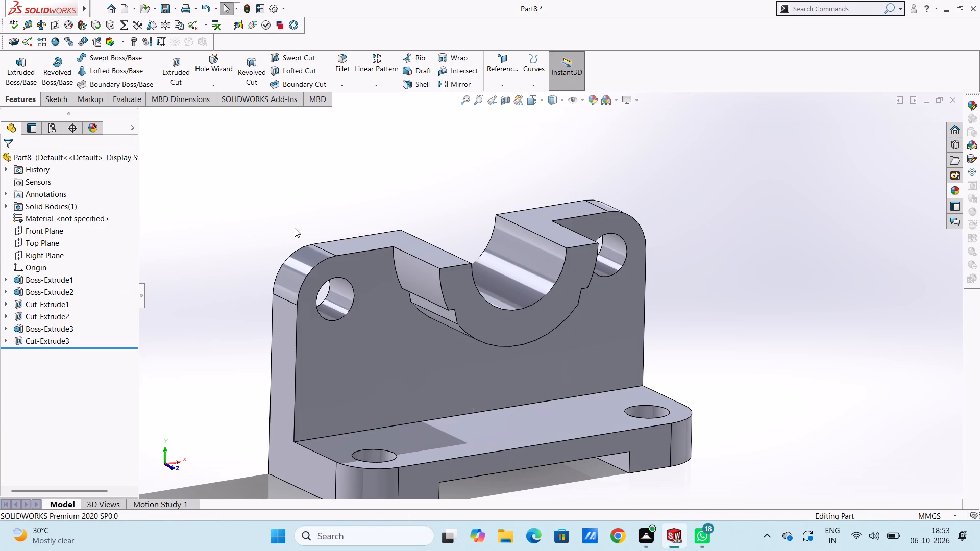
Set up a blind 35 mm boss extrusion of the half-ring region, reusing the last cut's sketch and reversing the direction towards the upright plate.
middle_drag(349, 217, 310, 189)
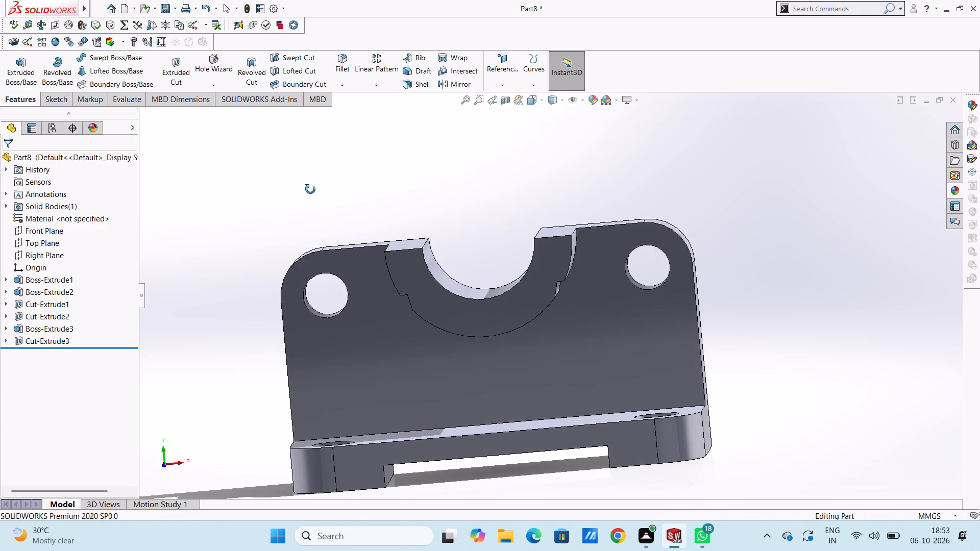
middle_drag(310, 189, 315, 180)
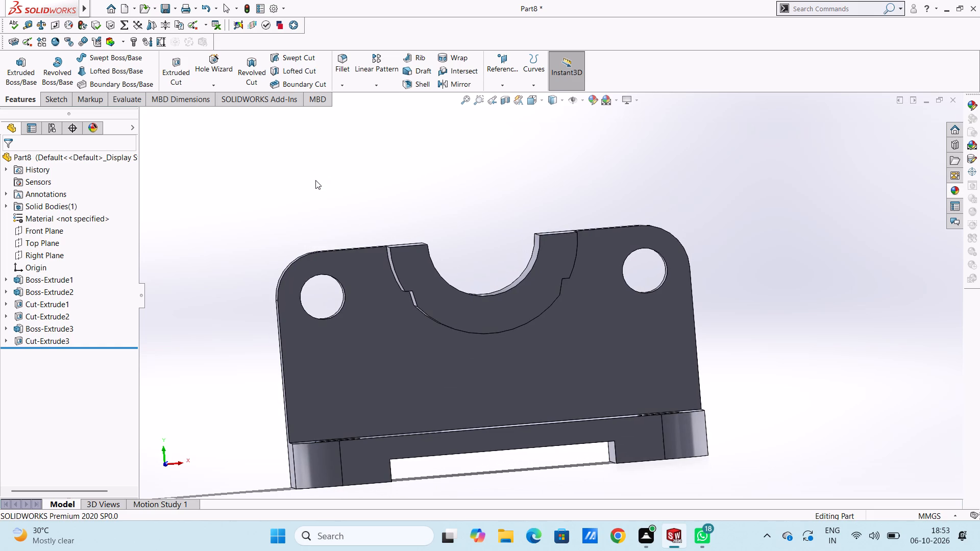
key(ctrl+1)
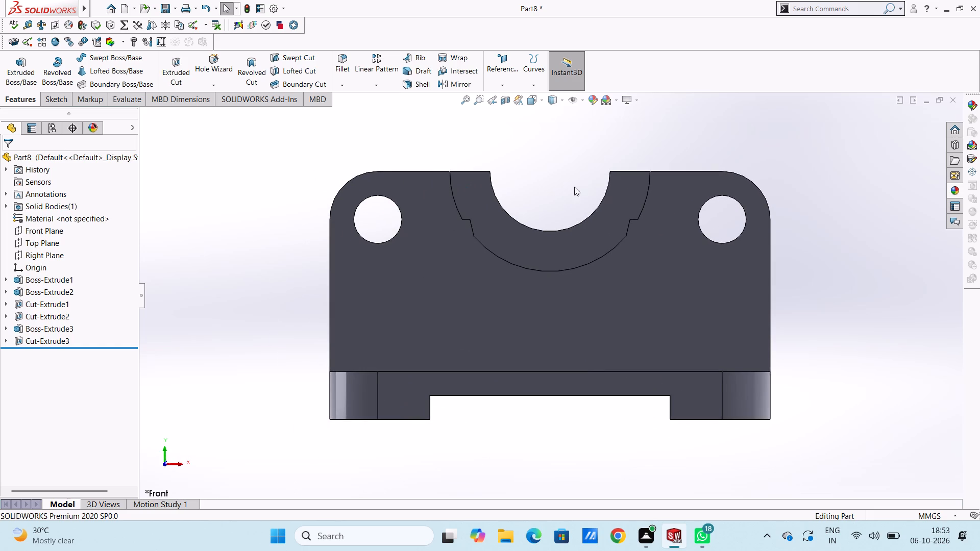
scroll(579, 187, up, 2)
scroll(599, 192, down, 2)
scroll(602, 301, up, 1)
scroll(580, 339, down, 2)
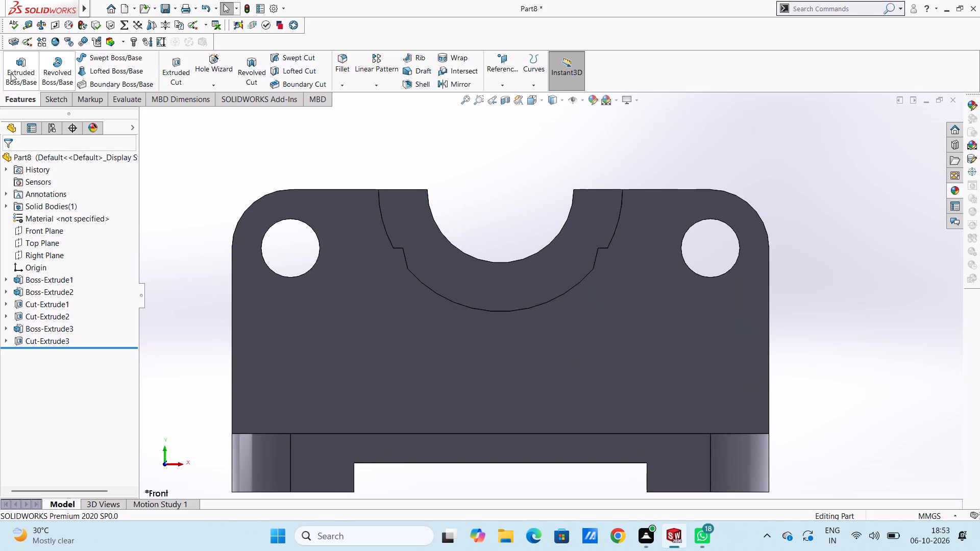
click(22, 65)
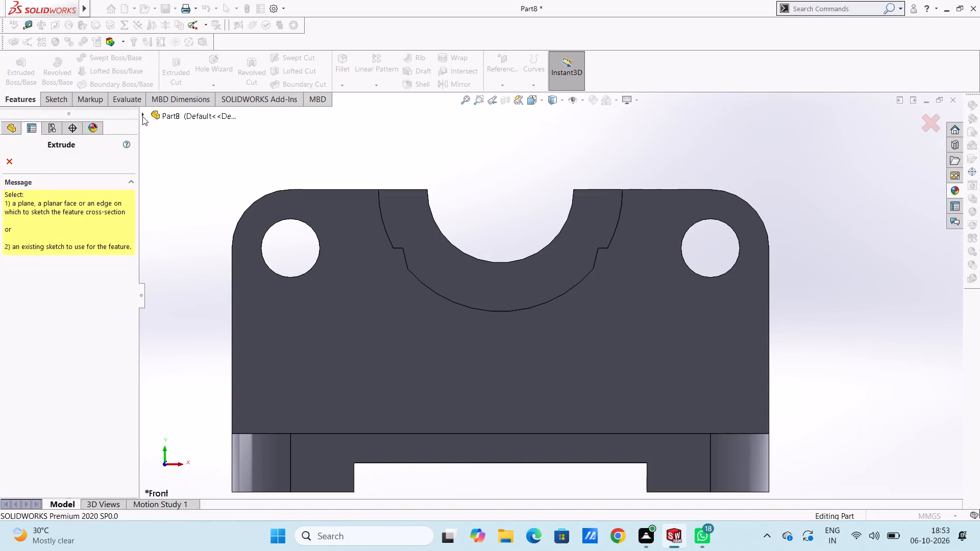
click(142, 115)
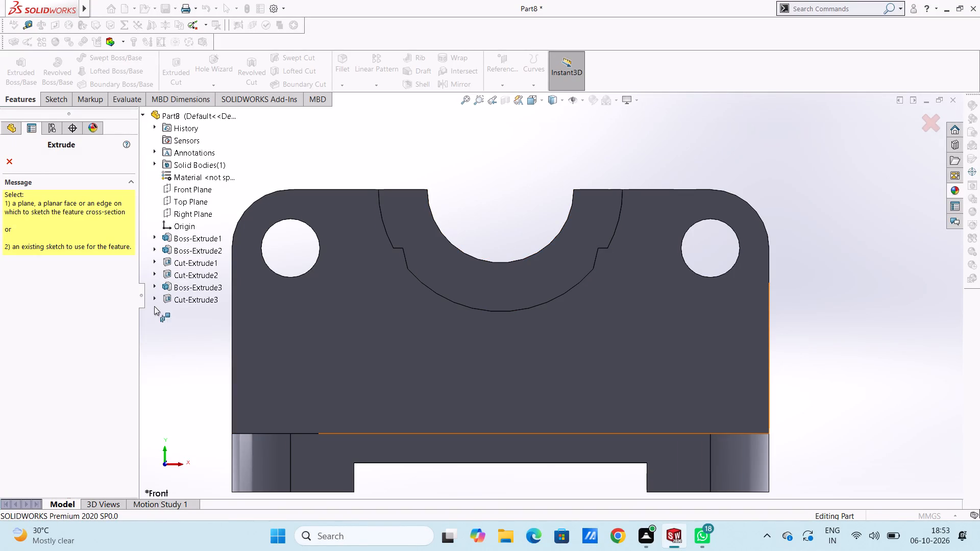
click(154, 296)
click(189, 313)
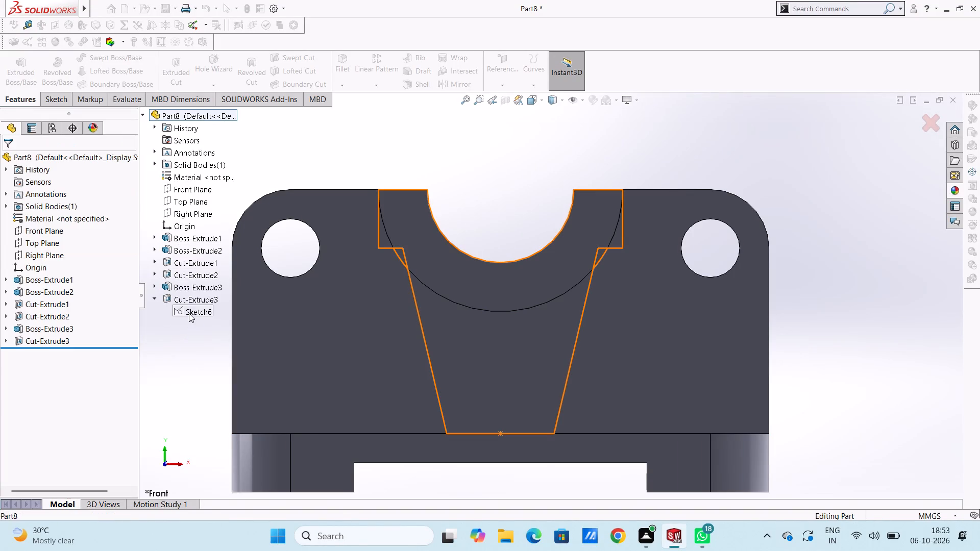
scroll(460, 189, up, 2)
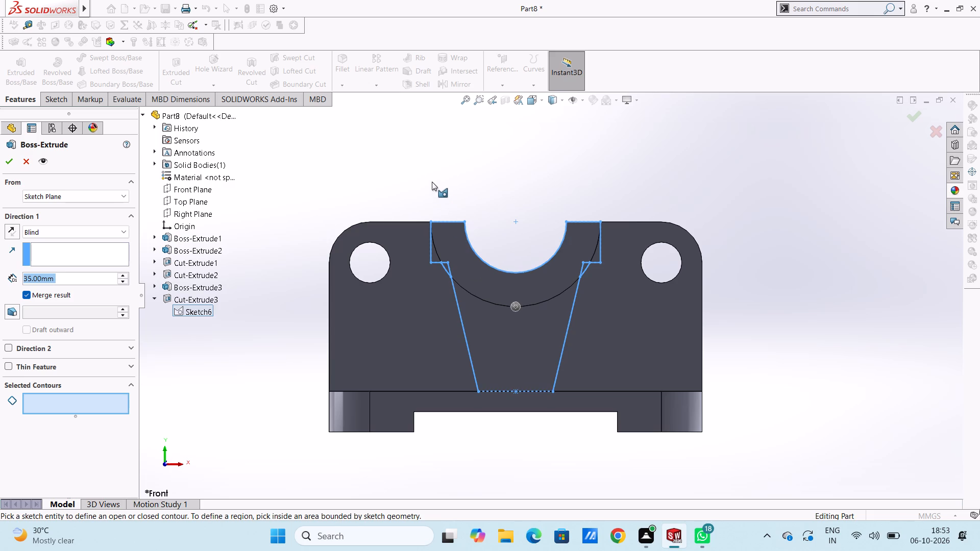
middle_drag(431, 181, 451, 192)
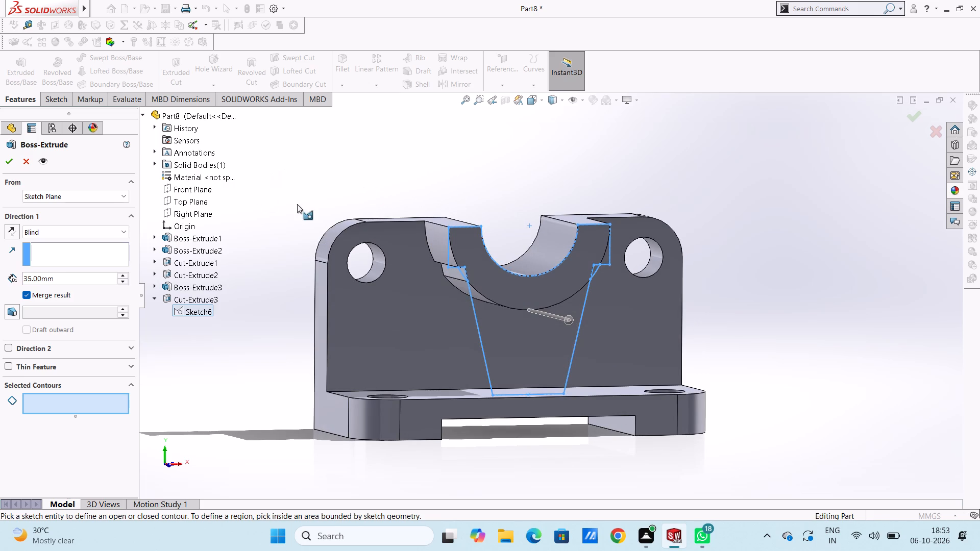
click(474, 263)
middle_drag(578, 193, 568, 194)
click(15, 231)
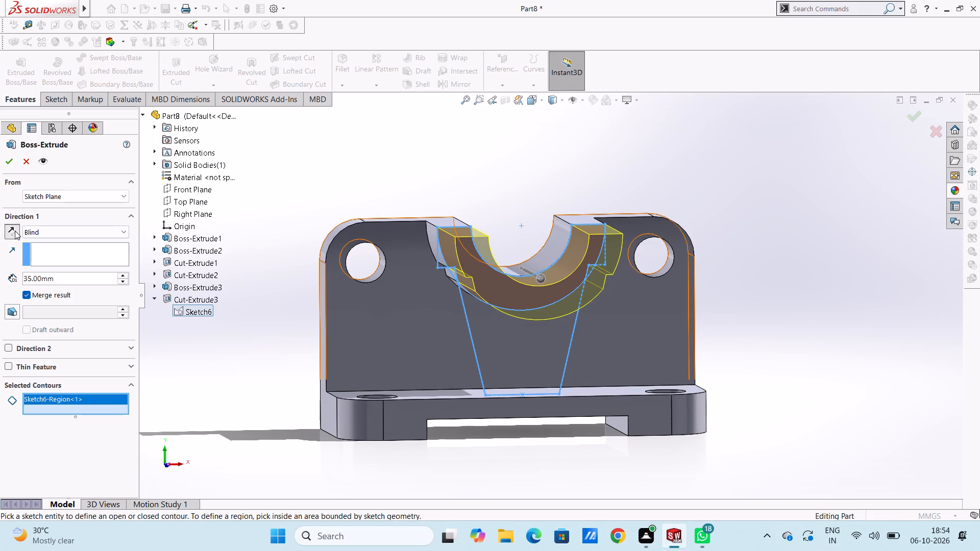
Add the two outer corner regions and the tapered support region to the 35 mm extrusion and complete it.
scroll(493, 200, down, 4)
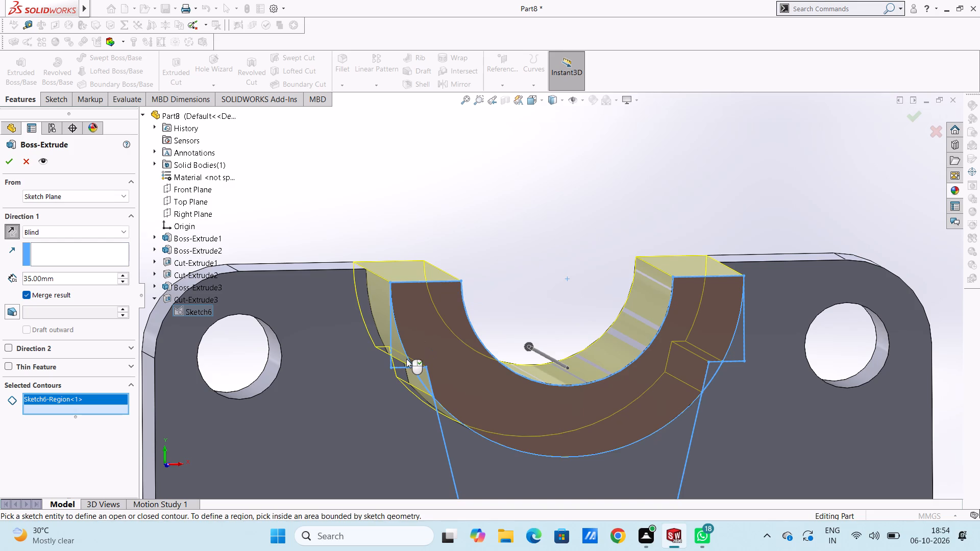
click(403, 357)
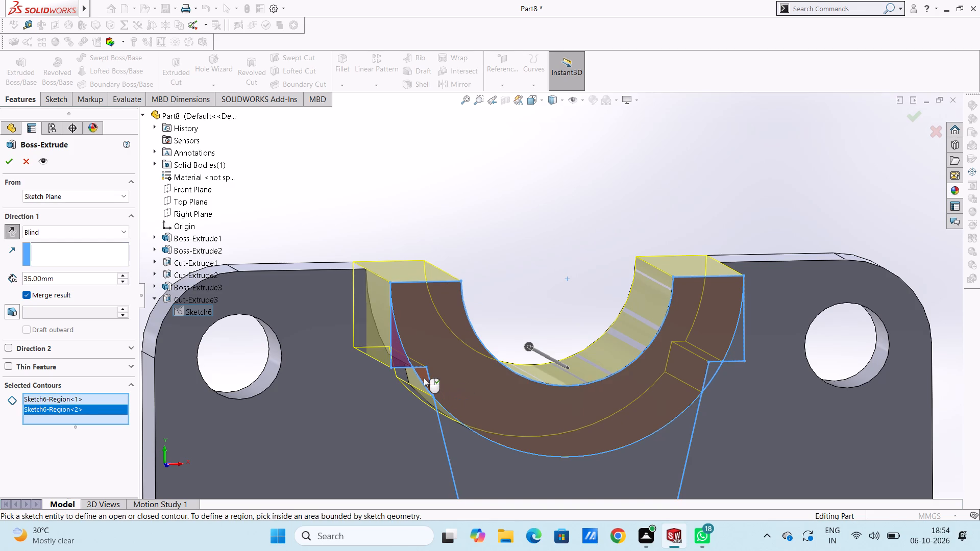
click(736, 350)
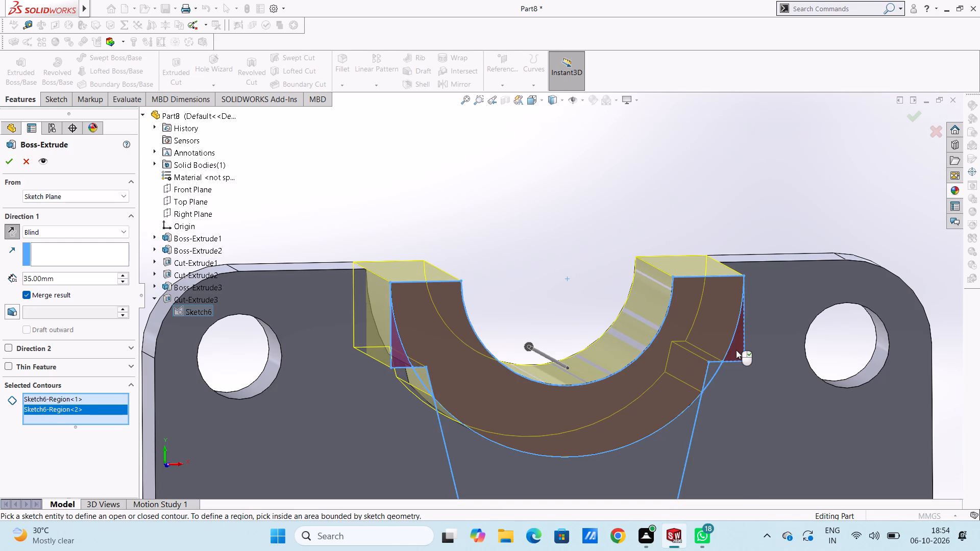
middle_drag(576, 274, 551, 252)
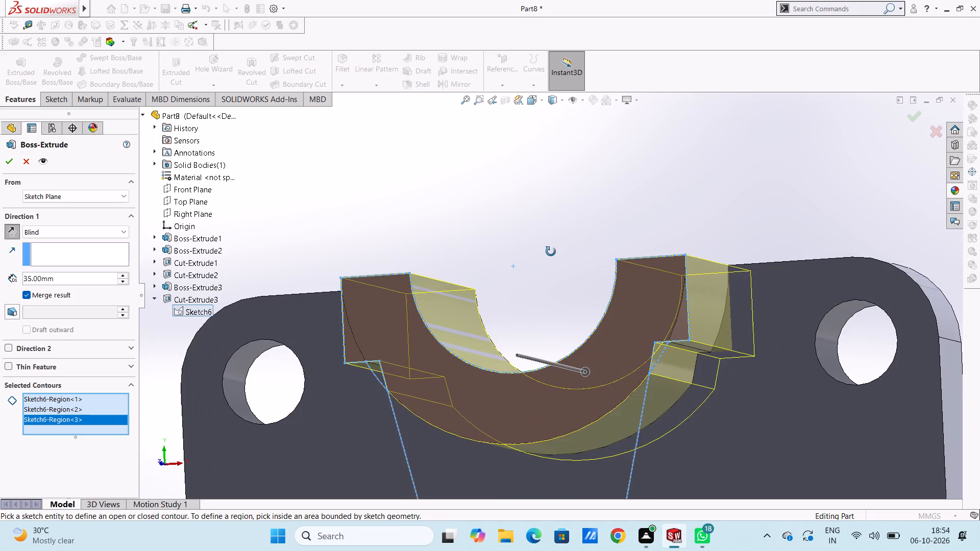
middle_drag(551, 252, 544, 237)
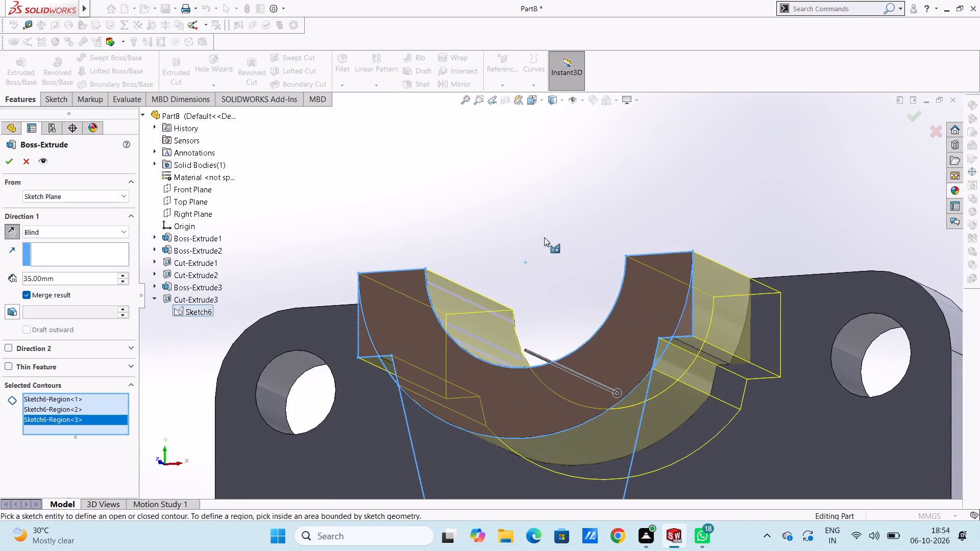
scroll(545, 238, up, 3)
click(534, 418)
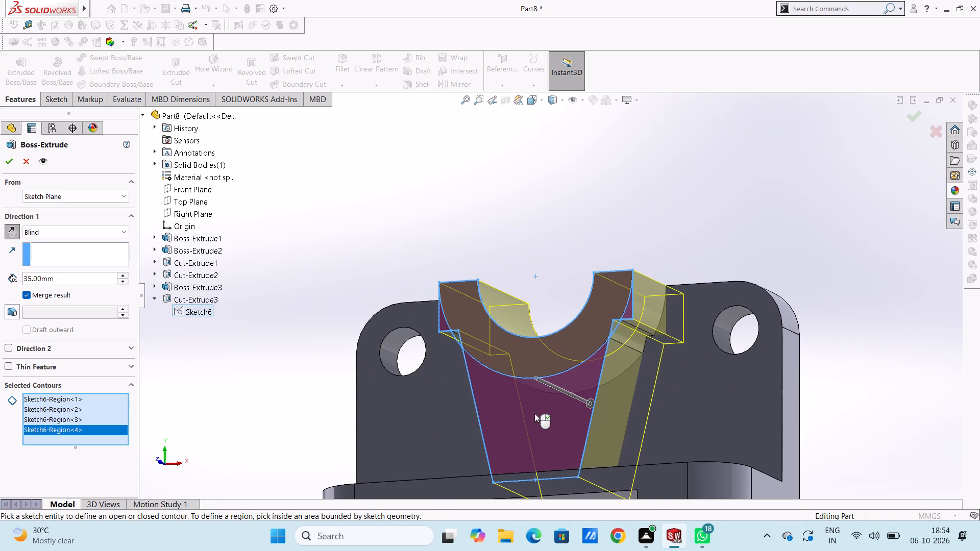
middle_drag(572, 209, 582, 219)
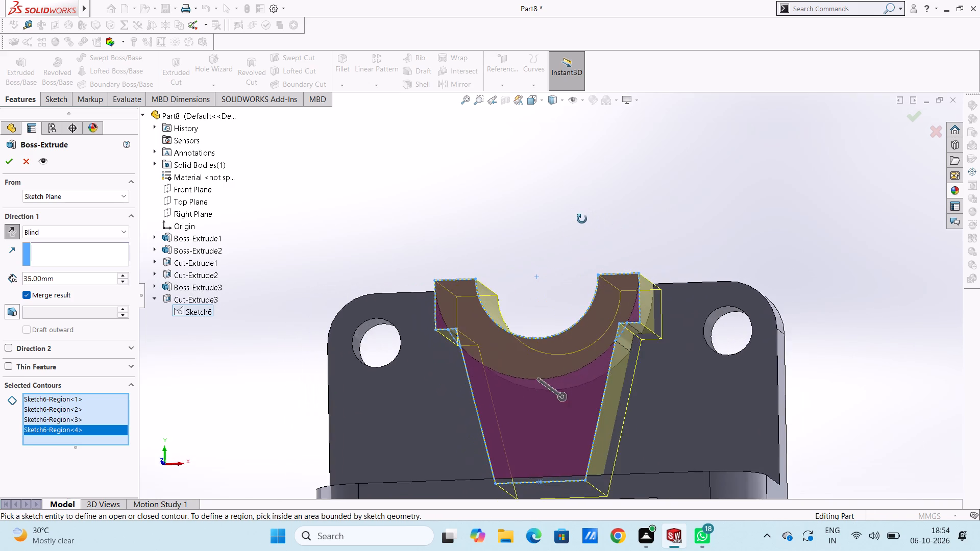
middle_drag(582, 219, 564, 230)
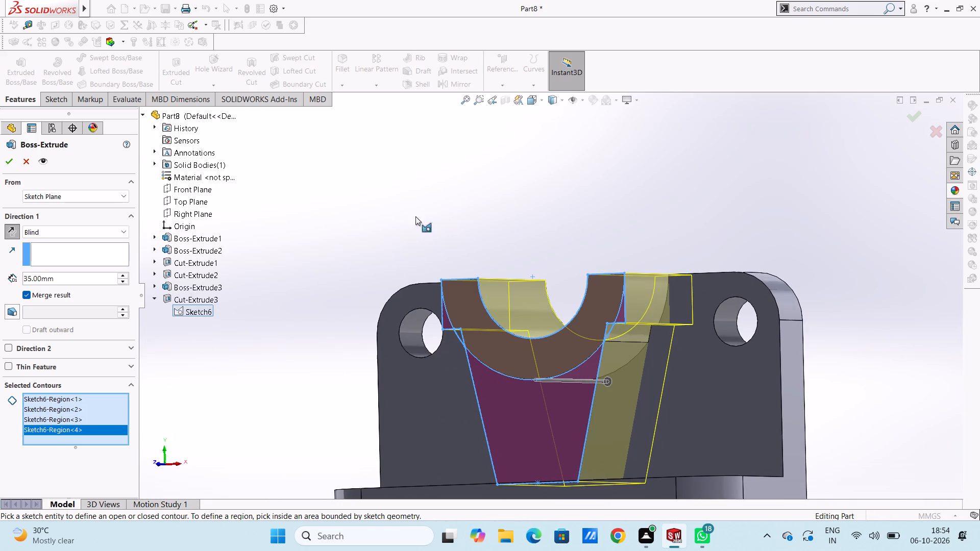
click(5, 164)
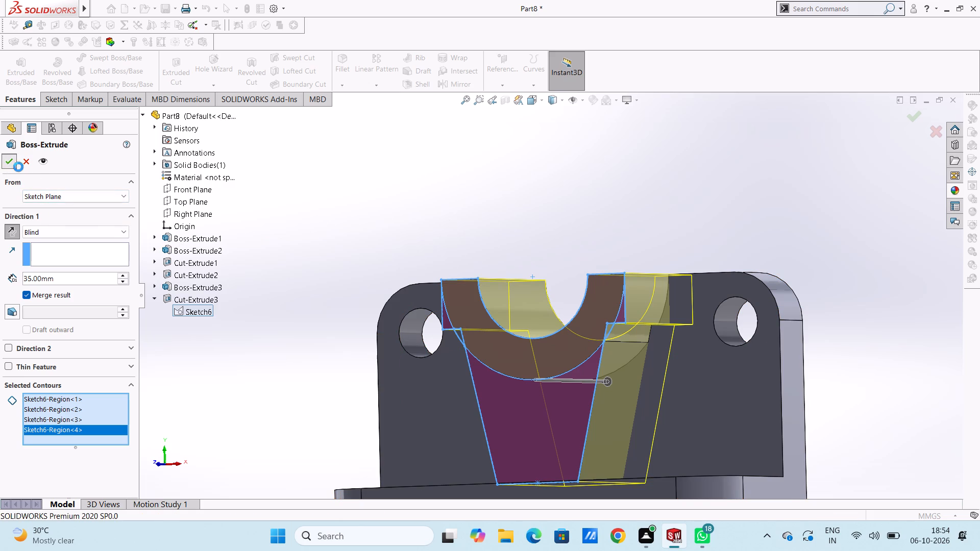
click(415, 204)
Inspect the saddle and its tapered support from several angles, finishing in the isometric view.
middle_drag(449, 214, 507, 212)
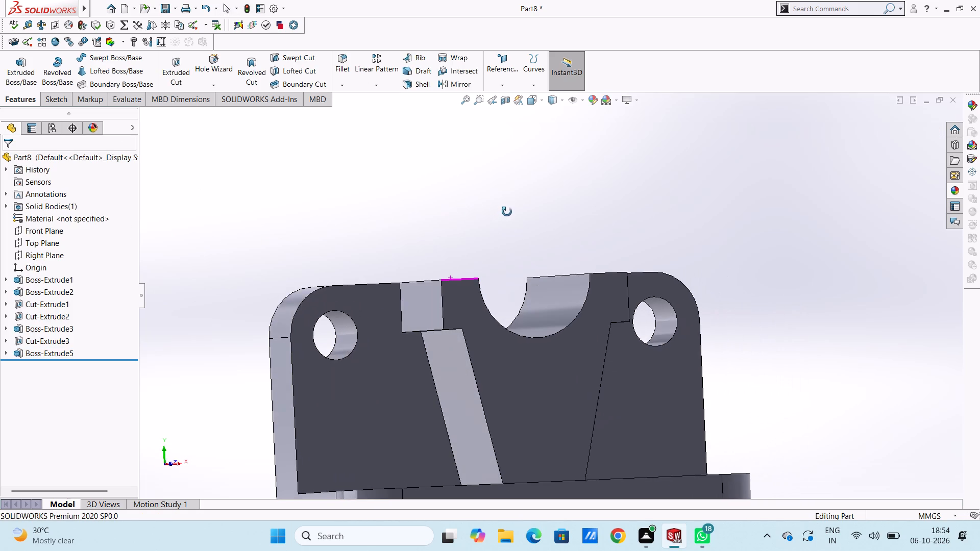
middle_drag(507, 212, 472, 226)
scroll(471, 227, up, 3)
middle_drag(571, 226, 594, 279)
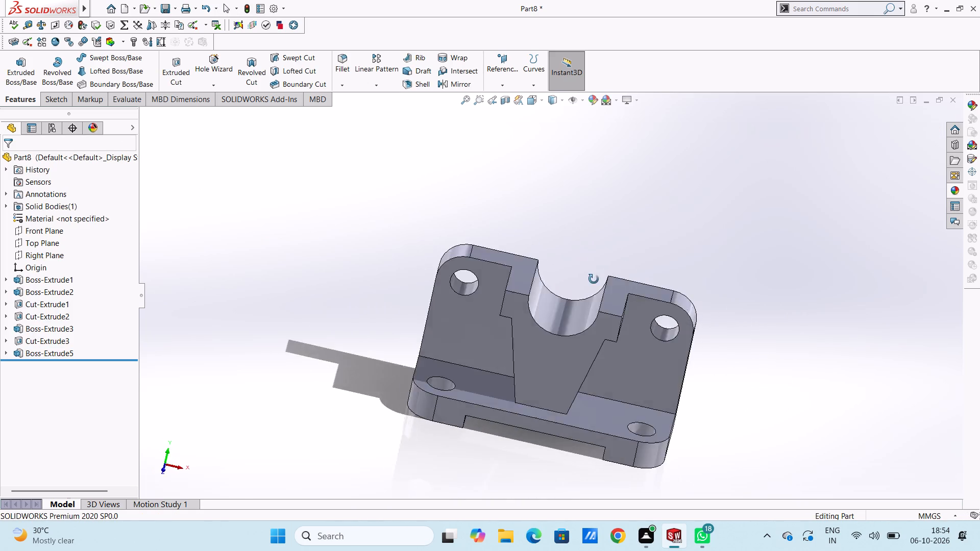
middle_drag(594, 279, 566, 234)
key(Escape)
key(Escape)
key(Escape)
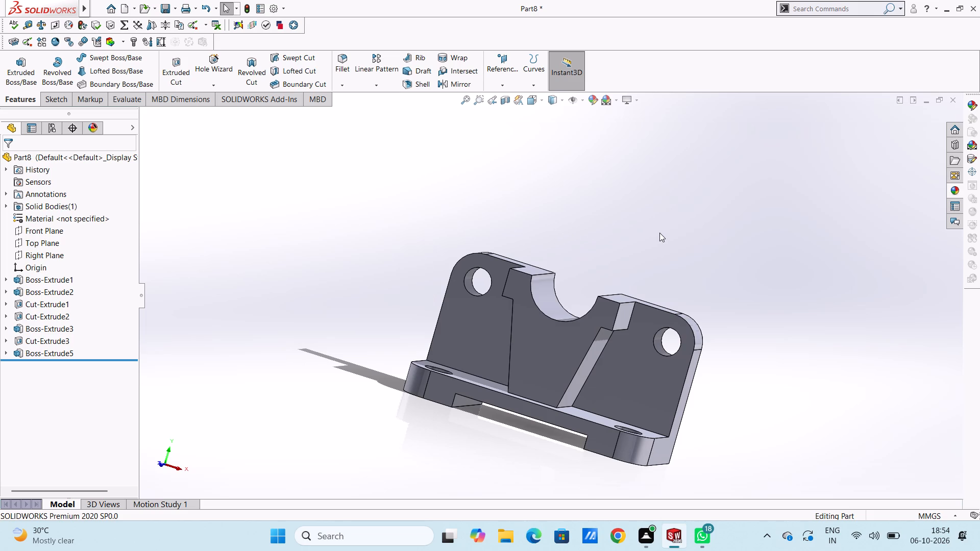
key(ctrl+7)
scroll(659, 233, up, 1)
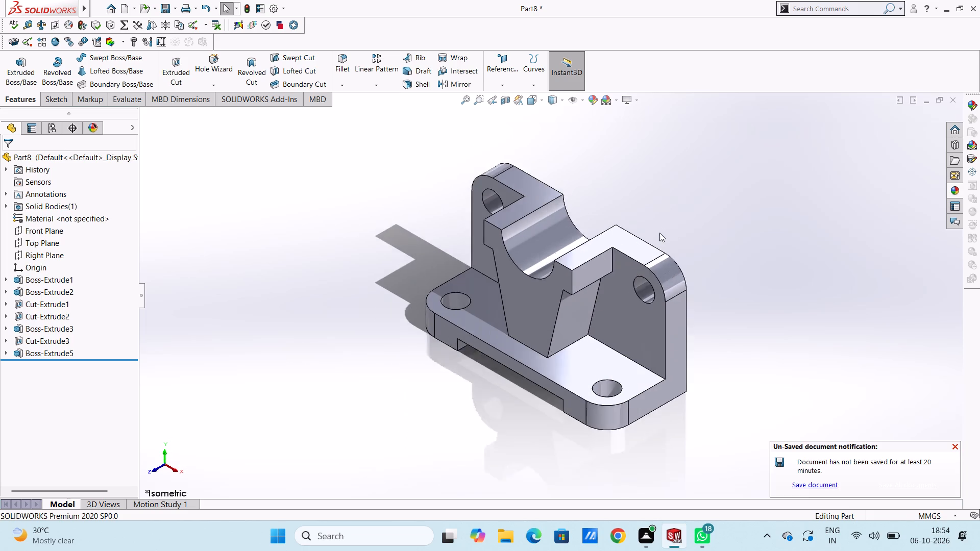
Recolour the whole part teal blue with RGB values 0, 120, 162.
scroll(659, 233, up, 2)
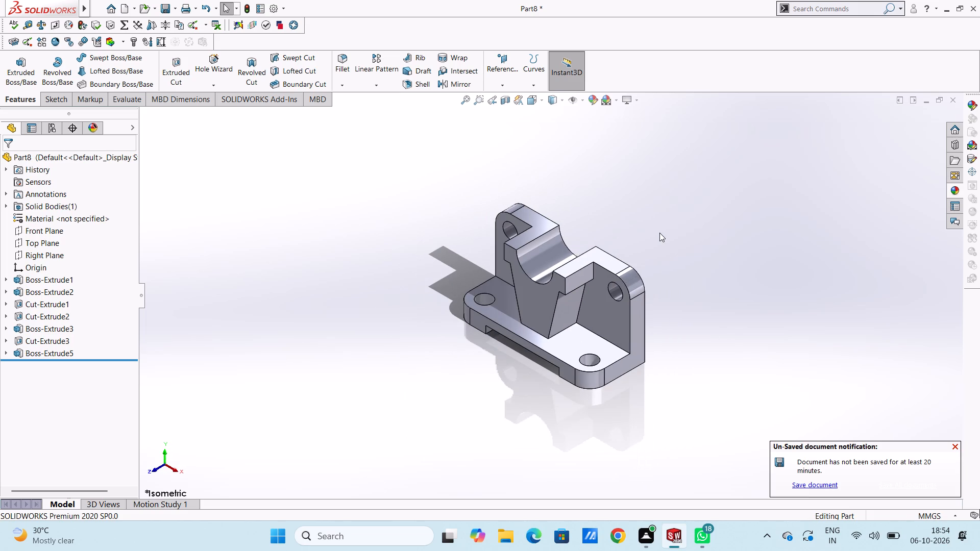
click(593, 104)
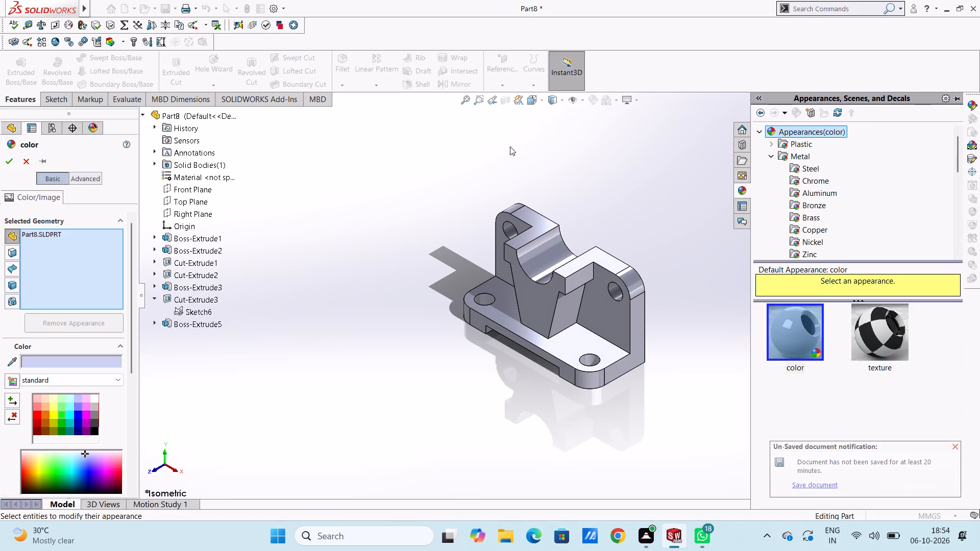
scroll(71, 421, down, 3)
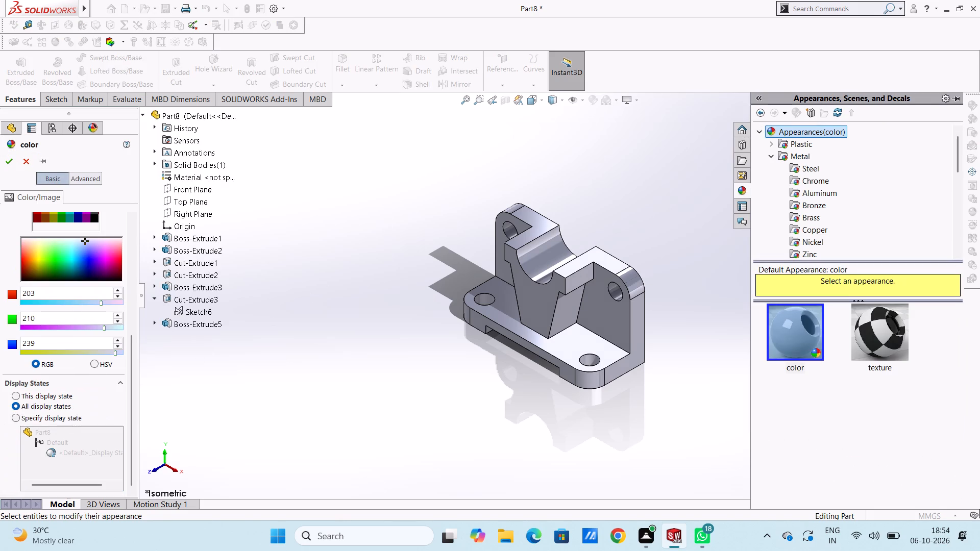
scroll(60, 256, up, 1)
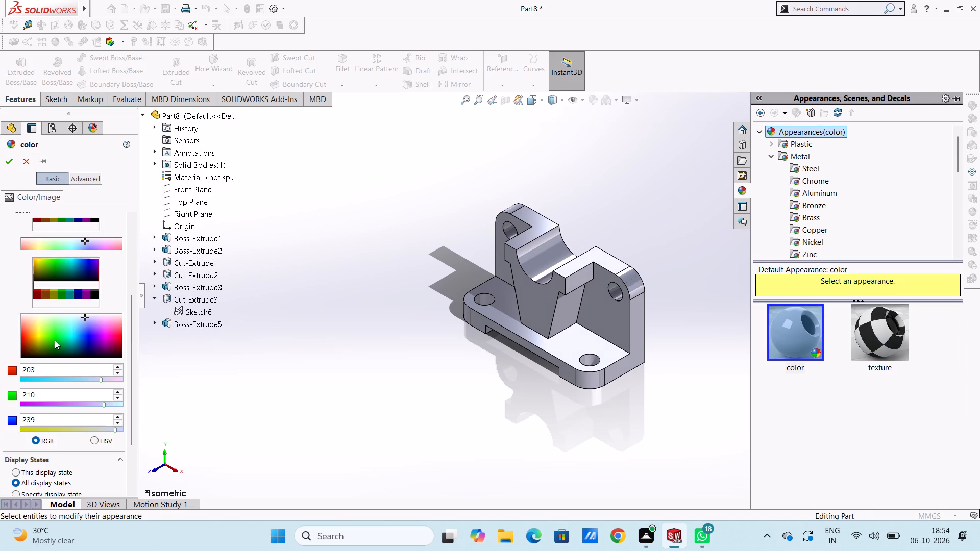
click(55, 340)
click(58, 344)
click(76, 344)
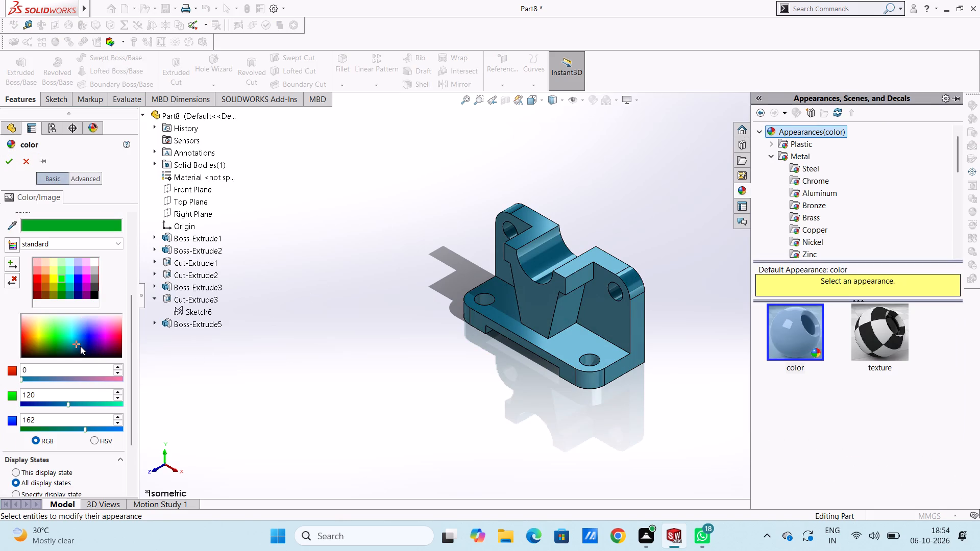
click(8, 164)
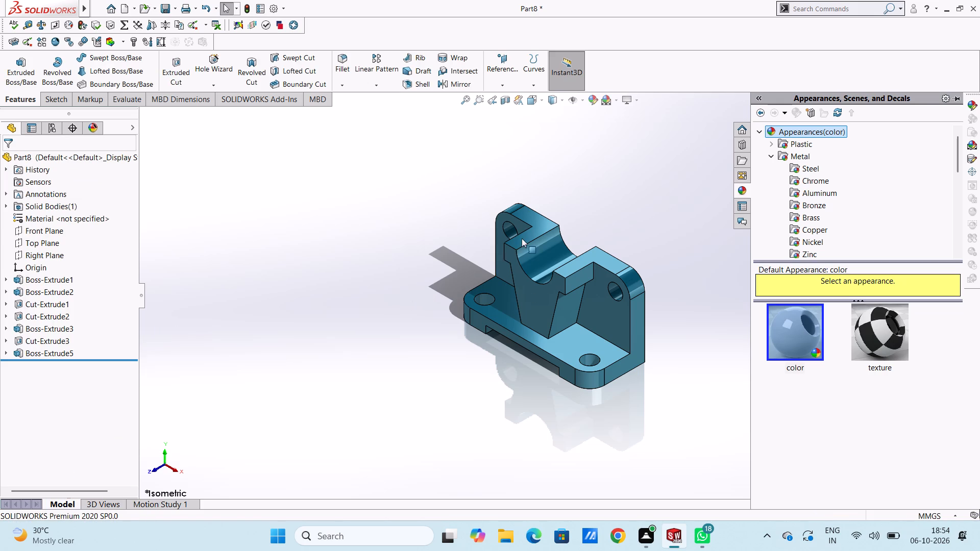
Apply the metal appearance chromium plate to the curved inner face of the half-ring saddle.
scroll(522, 237, down, 3)
click(799, 154)
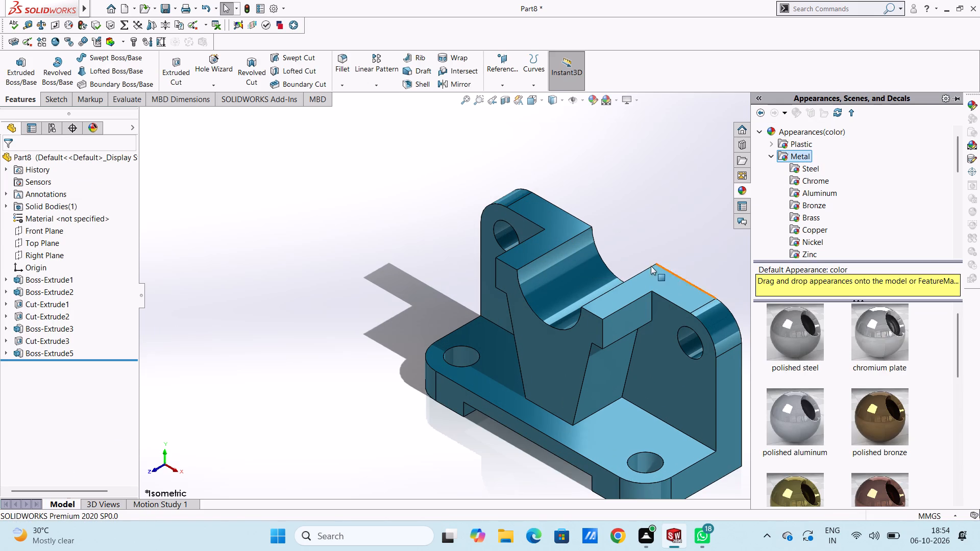
scroll(620, 277, down, 3)
drag(890, 333, 606, 331)
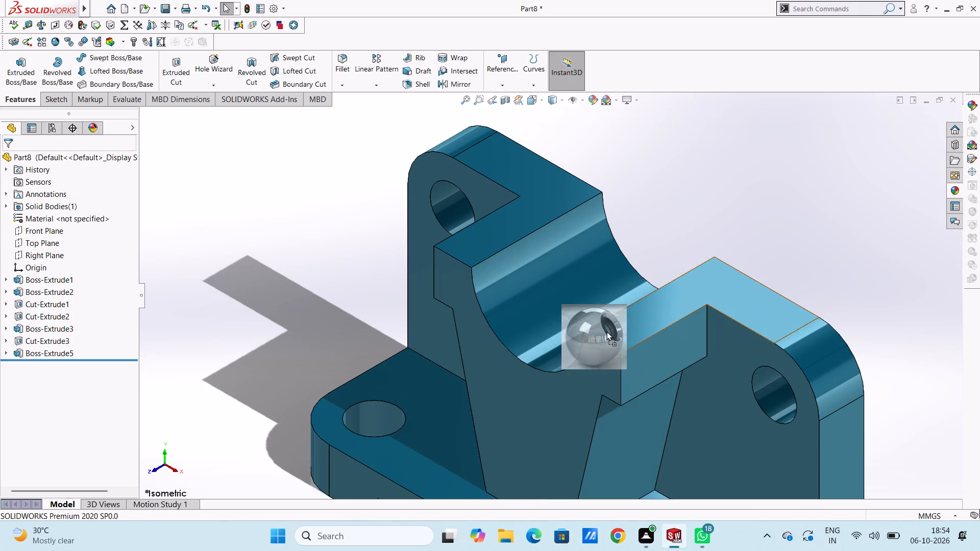
drag(606, 331, 554, 323)
click(553, 322)
Apply the chromium plate appearance to the inner face of the upright plate's hole on the +X side.
scroll(553, 322, down, 20)
scroll(553, 322, down, 9)
scroll(553, 322, up, 5)
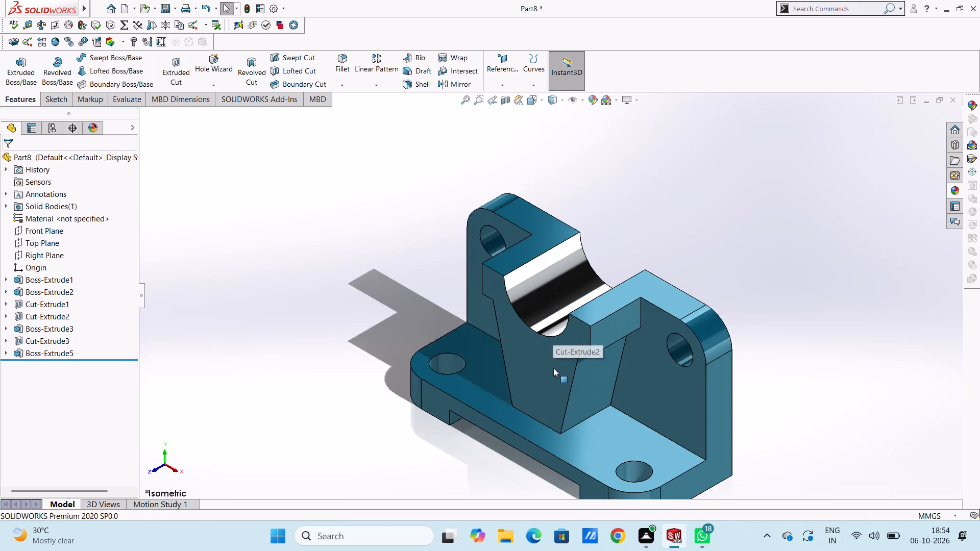
scroll(553, 368, up, 3)
scroll(593, 411, down, 3)
scroll(616, 237, down, 5)
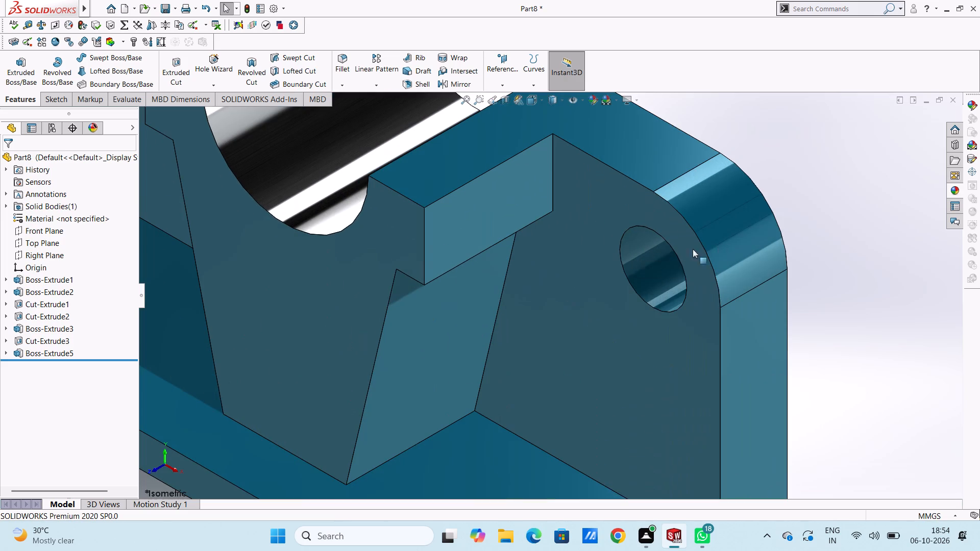
click(951, 189)
drag(882, 333, 875, 335)
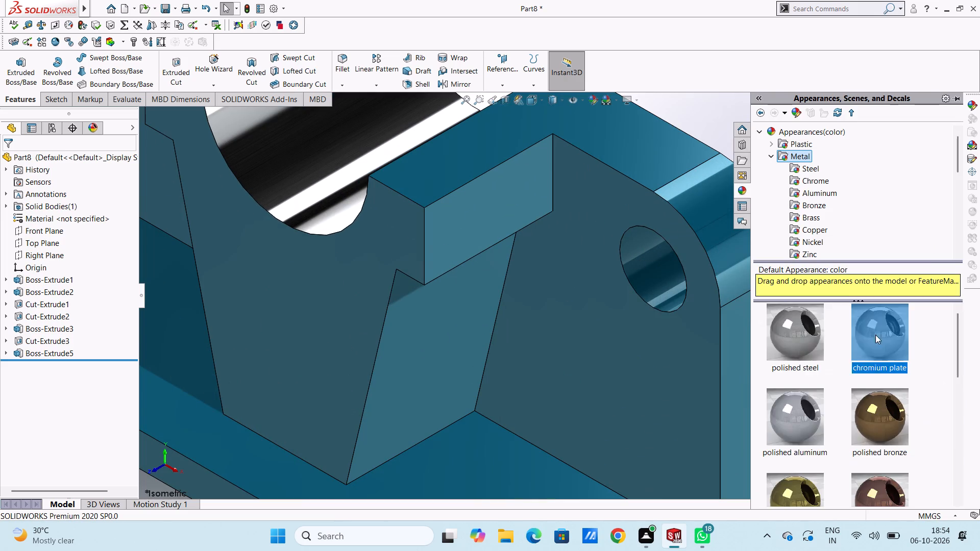
drag(875, 335, 664, 285)
click(664, 285)
Apply the chromium plate appearance to the inner face of the base plate's hole on the +X side.
scroll(648, 312, up, 5)
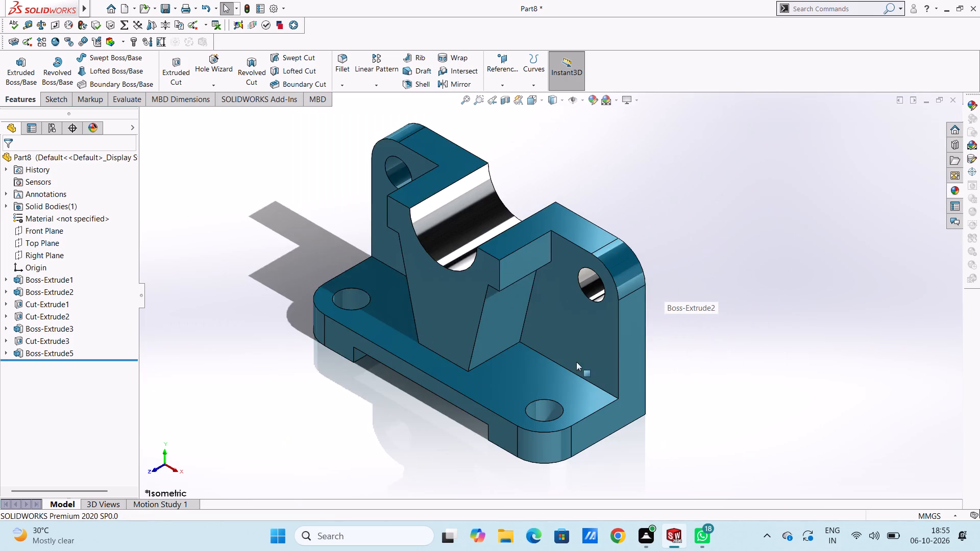
scroll(526, 373, up, 3)
scroll(530, 395, down, 4)
scroll(519, 341, down, 4)
scroll(593, 273, down, 4)
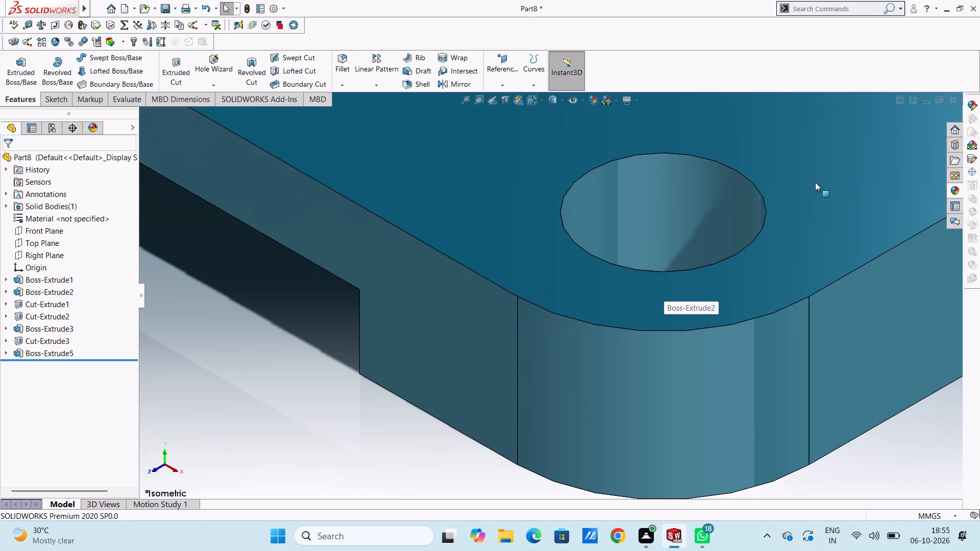
click(953, 189)
drag(887, 330, 797, 302)
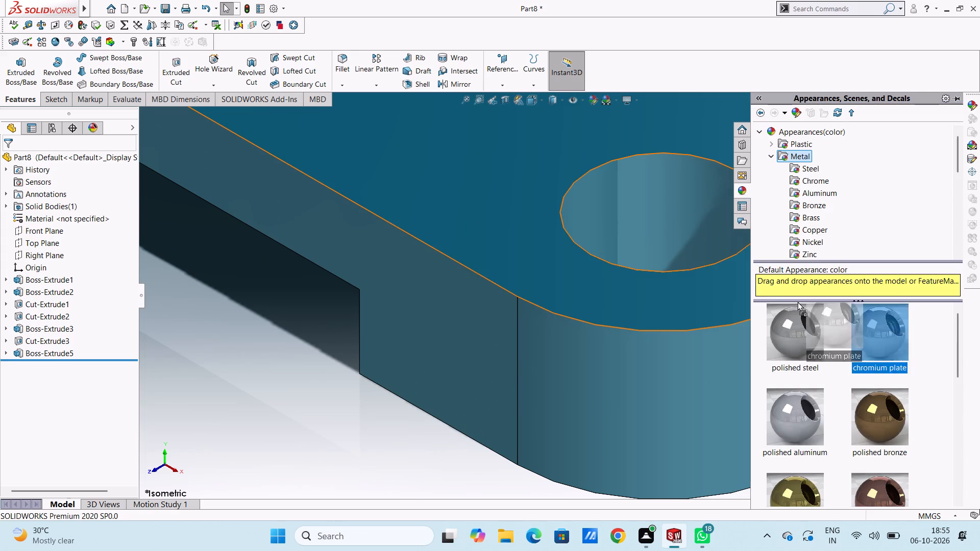
drag(797, 302, 655, 211)
click(655, 211)
Apply the chromium plate appearance to the inner face of the base plate's hole on the -X side.
scroll(468, 302, up, 10)
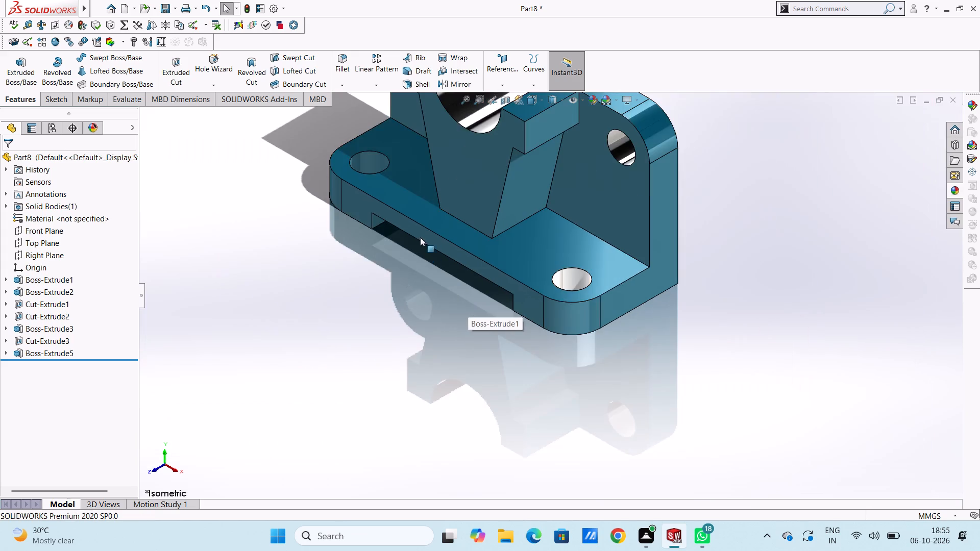
scroll(428, 160, up, 5)
scroll(494, 211, down, 4)
scroll(522, 290, down, 4)
scroll(495, 348, down, 4)
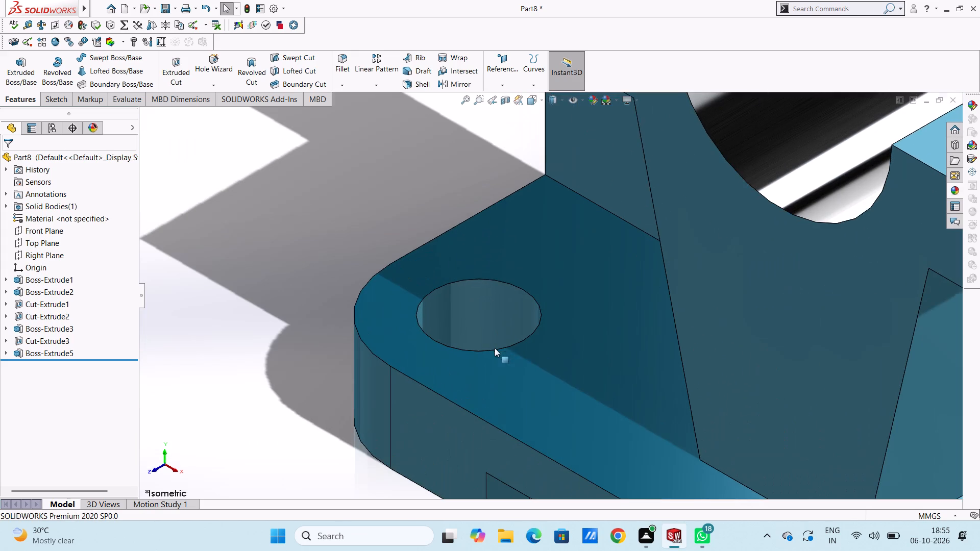
click(952, 189)
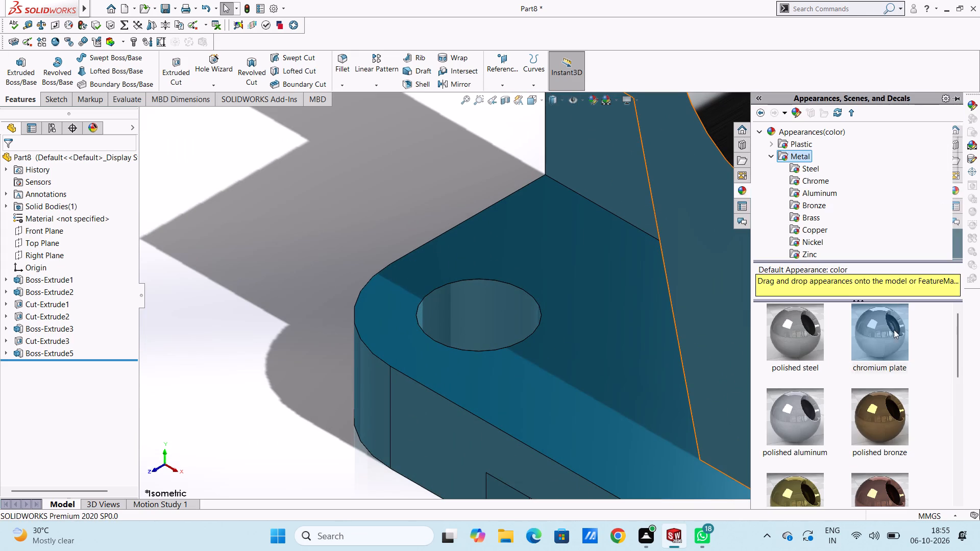
drag(881, 327, 483, 309)
click(483, 309)
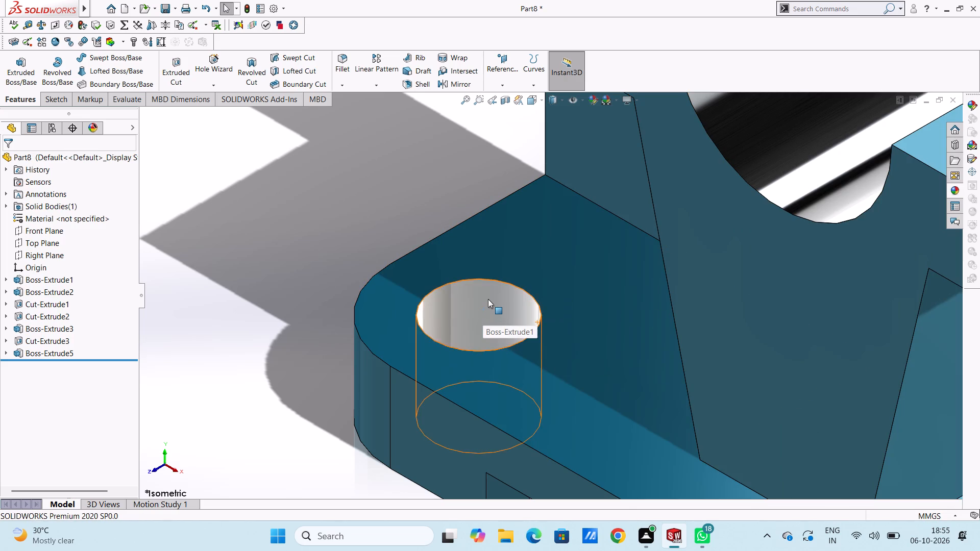
Apply the chromium plate appearance to the inner face of the upright plate's hole on the -X side.
scroll(488, 299, up, 5)
scroll(506, 244, up, 4)
scroll(575, 214, down, 4)
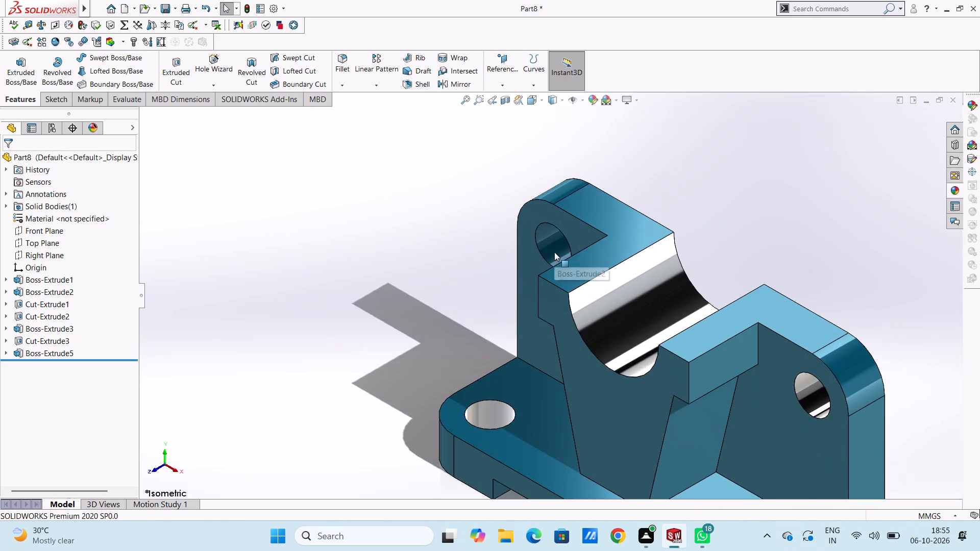
scroll(554, 252, down, 10)
click(948, 189)
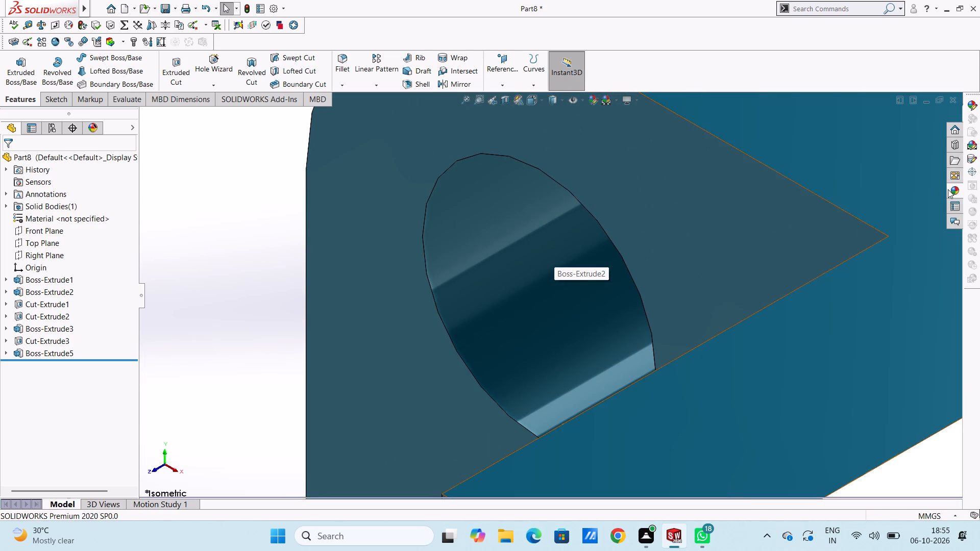
drag(879, 322, 507, 268)
click(507, 268)
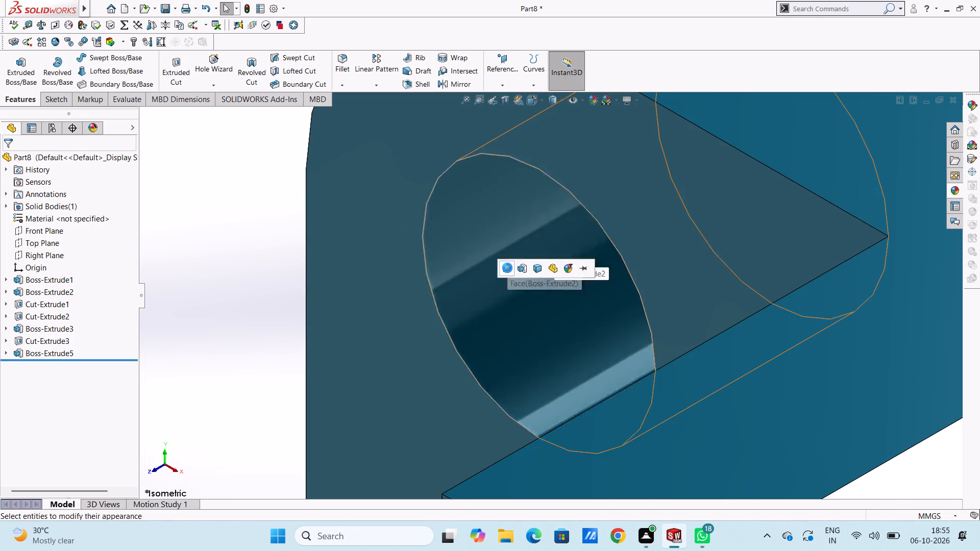
Apply the chromium plate appearance to the flat ceiling face of the channel under the base plate.
scroll(508, 277, up, 15)
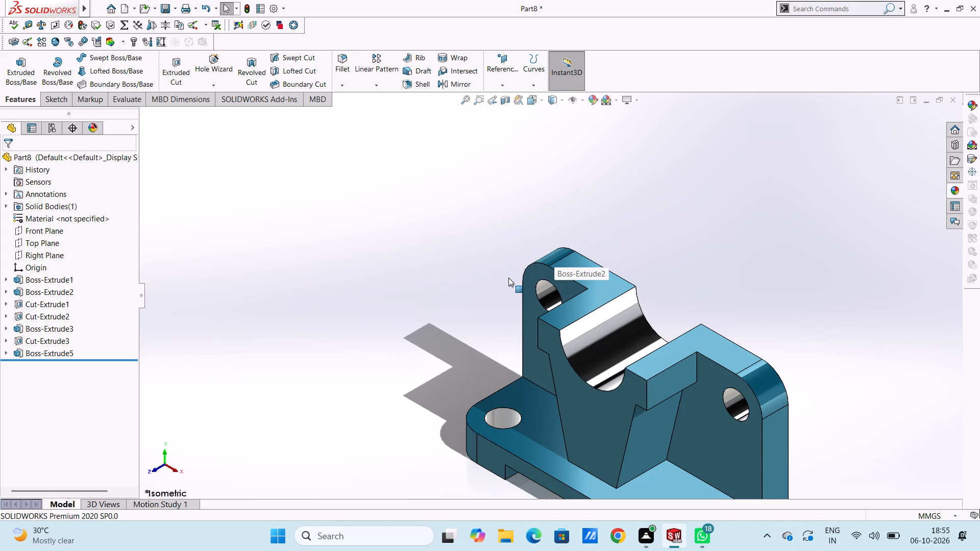
scroll(508, 278, up, 4)
middle_drag(512, 406, 533, 319)
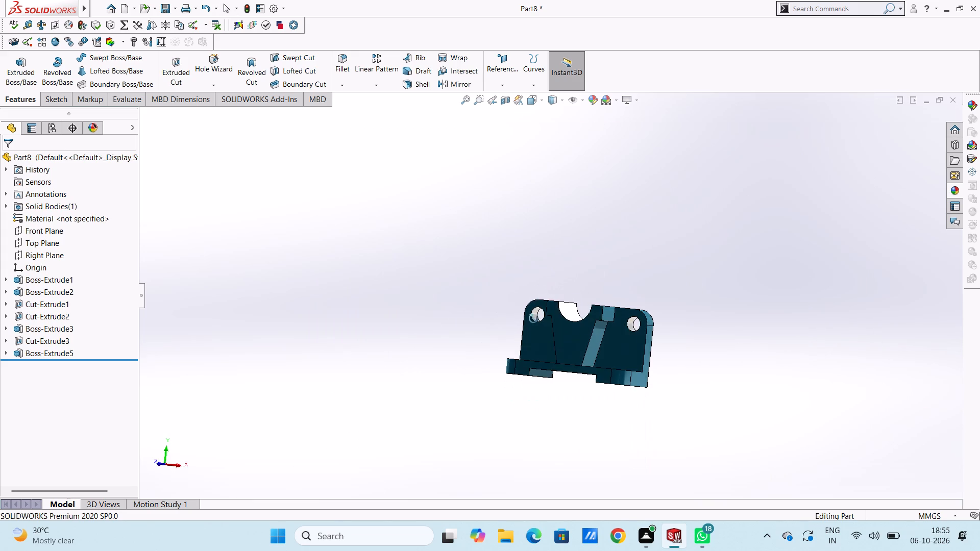
middle_drag(533, 319, 523, 314)
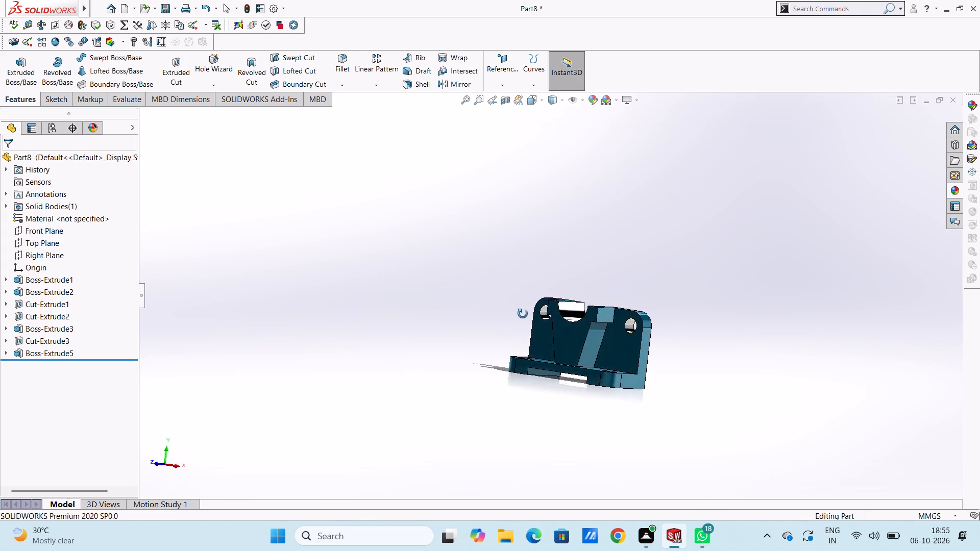
middle_drag(523, 314, 537, 259)
scroll(551, 363, down, 3)
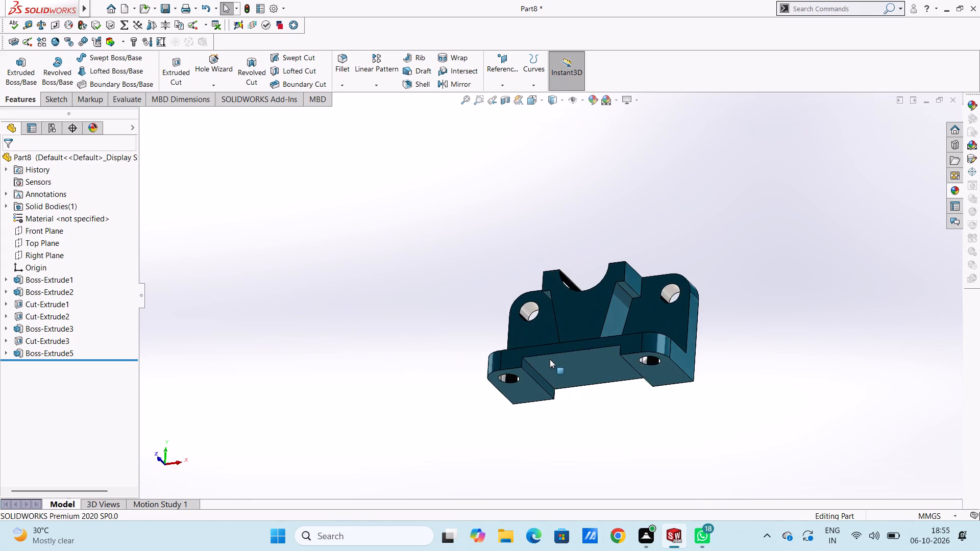
scroll(550, 359, down, 7)
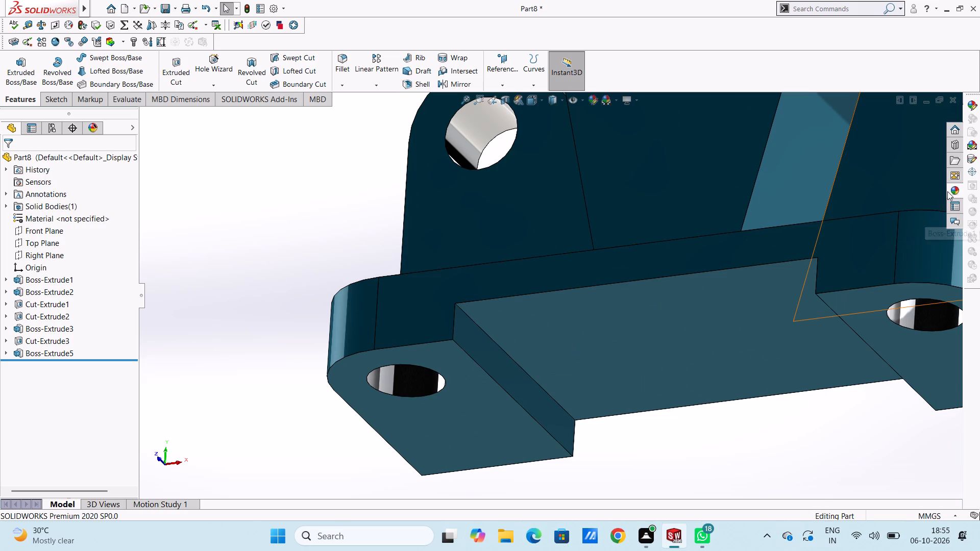
click(955, 188)
drag(897, 334, 629, 335)
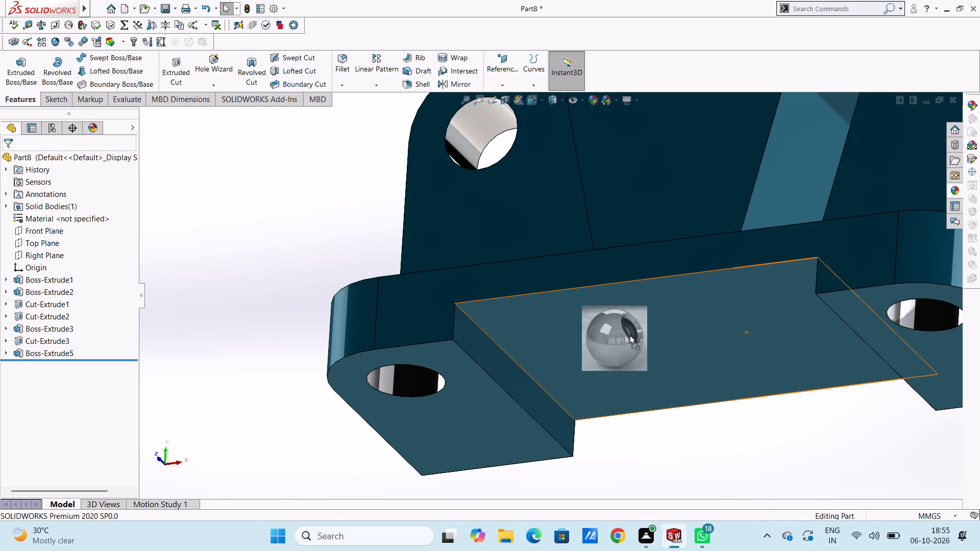
drag(629, 335, 603, 336)
click(603, 336)
Apply the chromium plate appearance to the underside channel's side wall on the -X side.
middle_drag(673, 411, 663, 445)
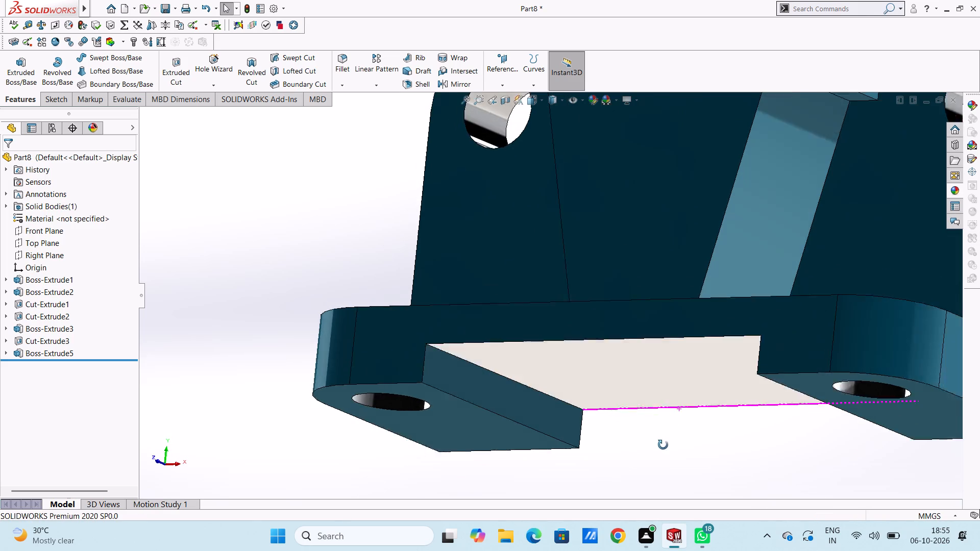
middle_drag(663, 445, 663, 452)
scroll(499, 369, down, 5)
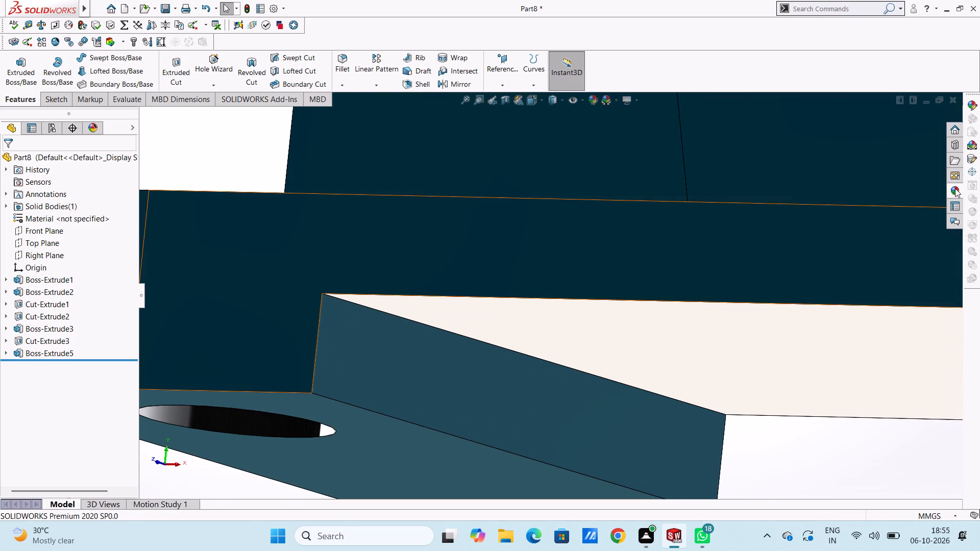
click(955, 188)
drag(879, 324, 516, 380)
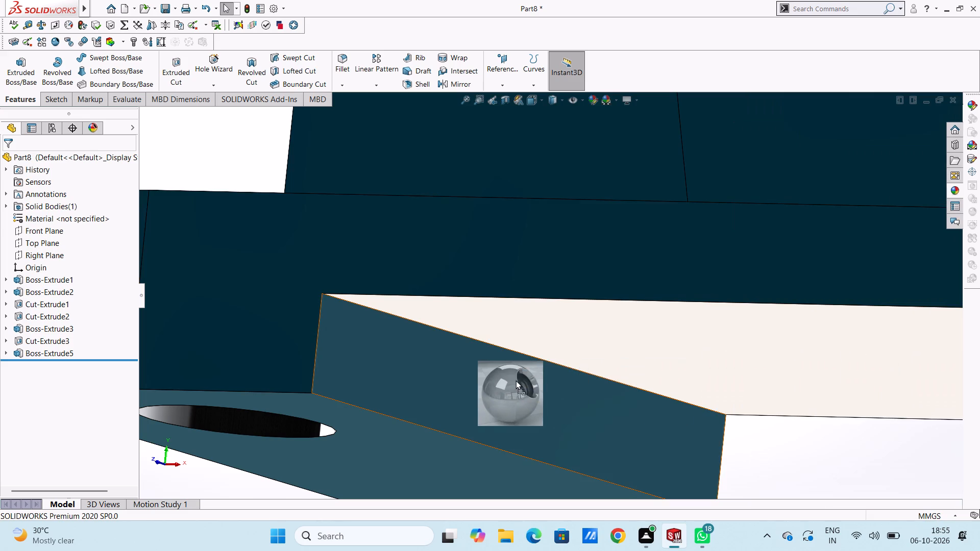
drag(516, 380, 513, 380)
click(512, 380)
Apply the chromium plate appearance to the underside channel's opposite side wall, on the +X side, and clear the selection.
scroll(674, 412, up, 5)
middle_drag(717, 385, 747, 393)
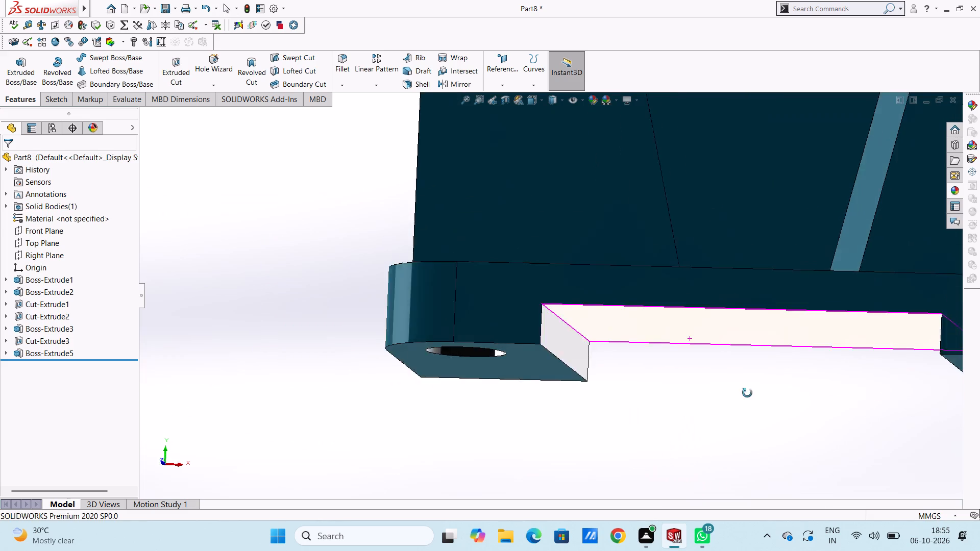
middle_drag(747, 393, 790, 417)
scroll(826, 397, up, 5)
middle_drag(727, 332, 727, 323)
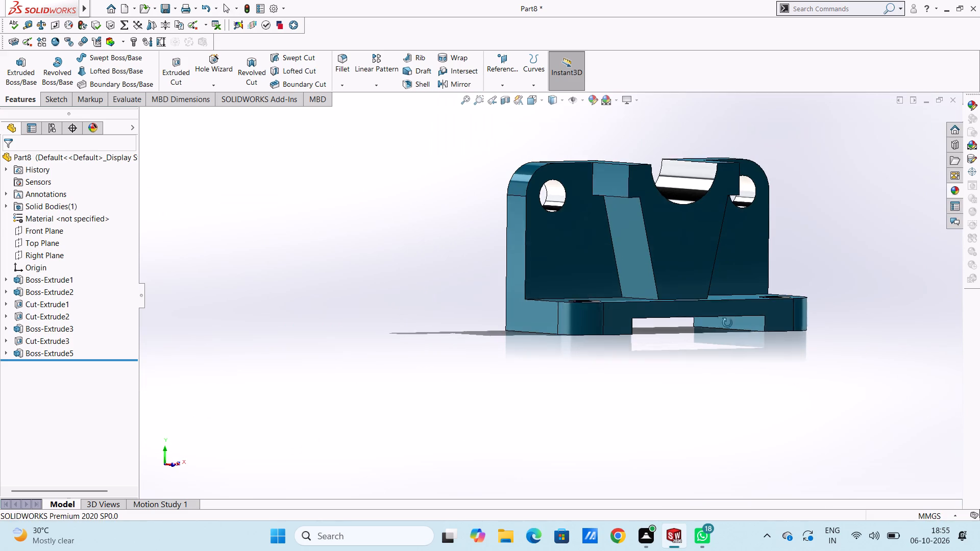
middle_drag(727, 323, 731, 302)
scroll(736, 329, down, 9)
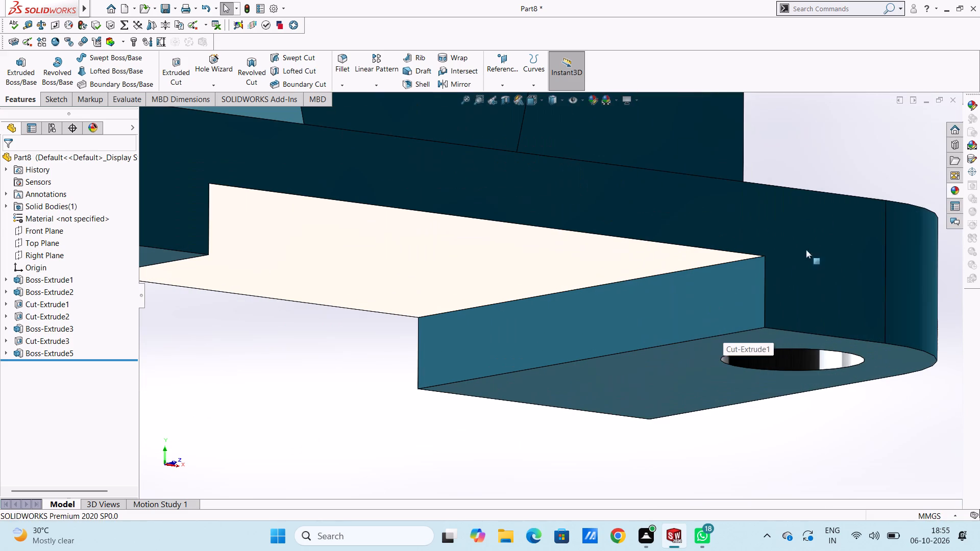
click(956, 190)
drag(885, 329, 766, 339)
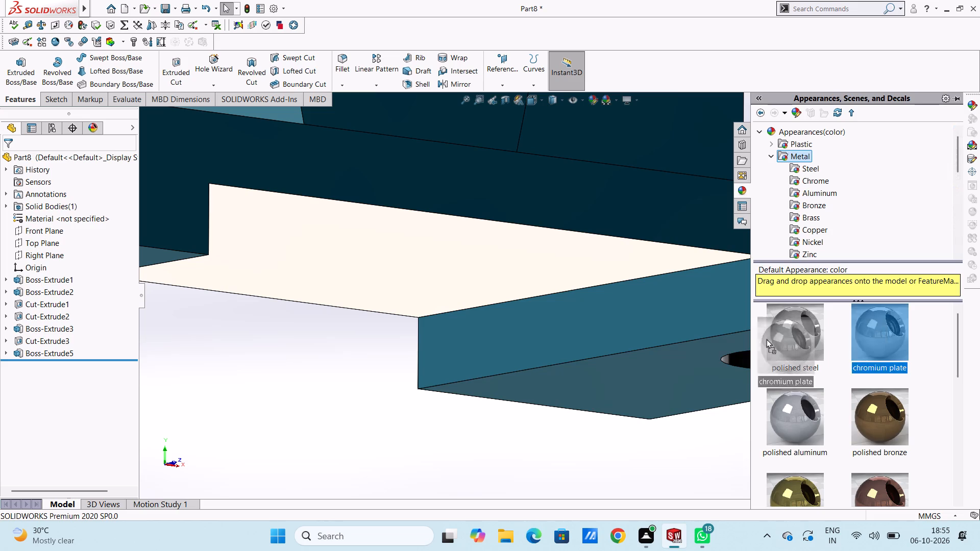
drag(766, 339, 697, 302)
click(697, 302)
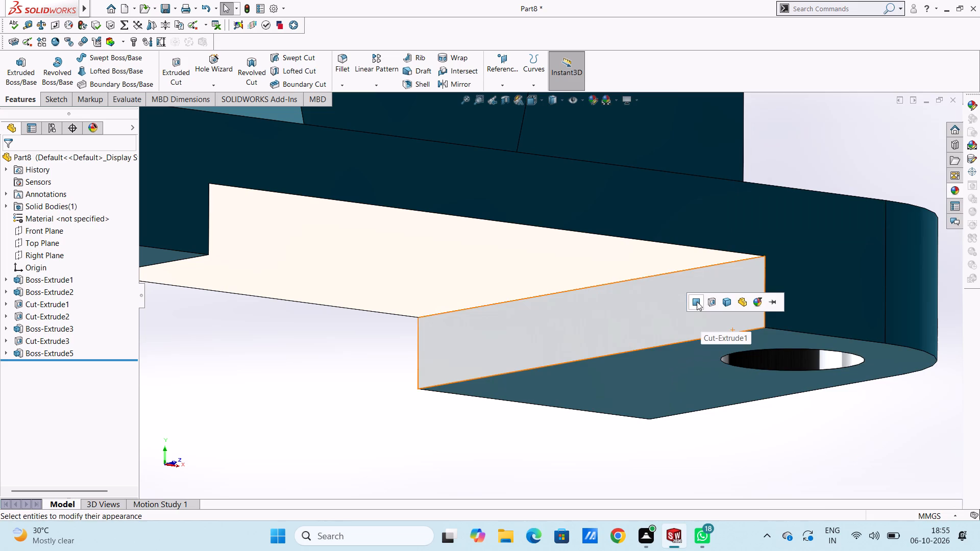
scroll(603, 359, up, 9)
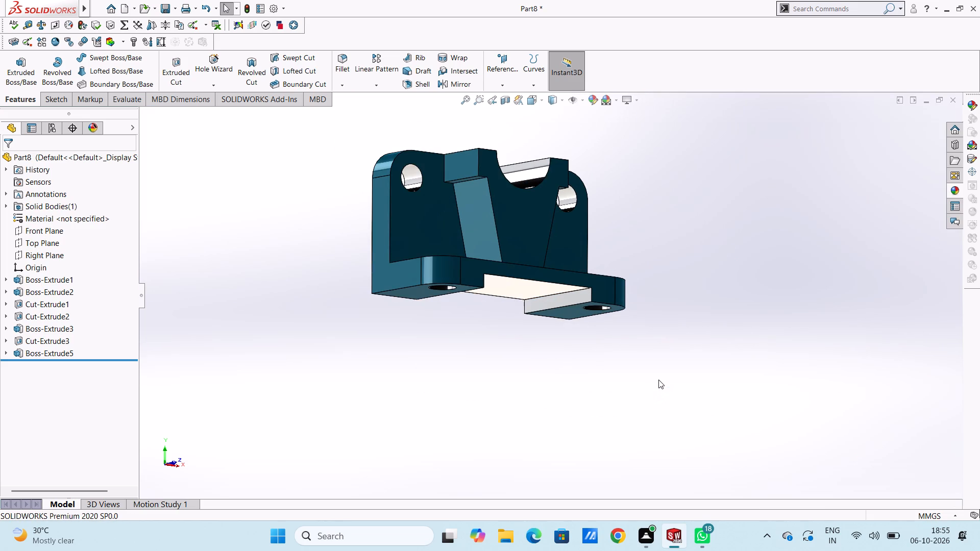
key(Escape)
key(Escape)
key(ctrl+7)
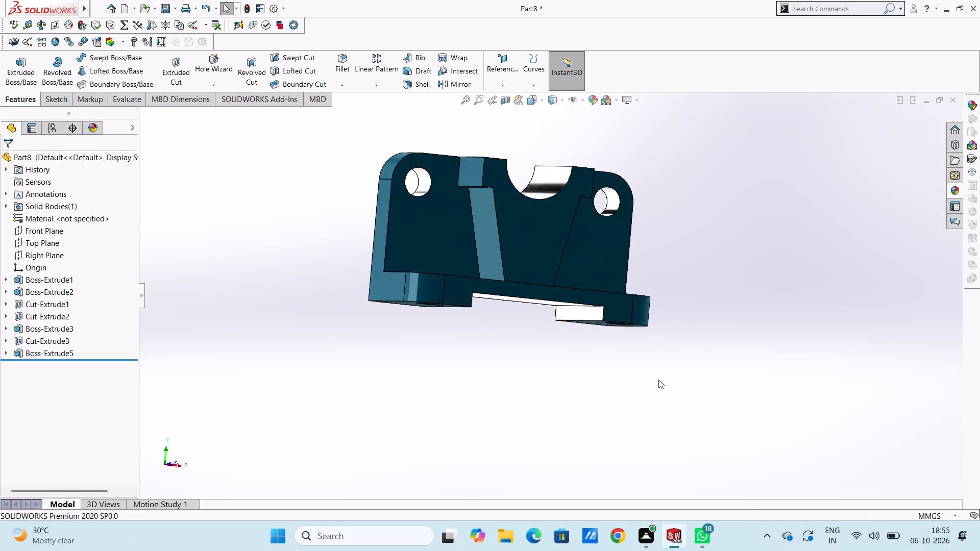
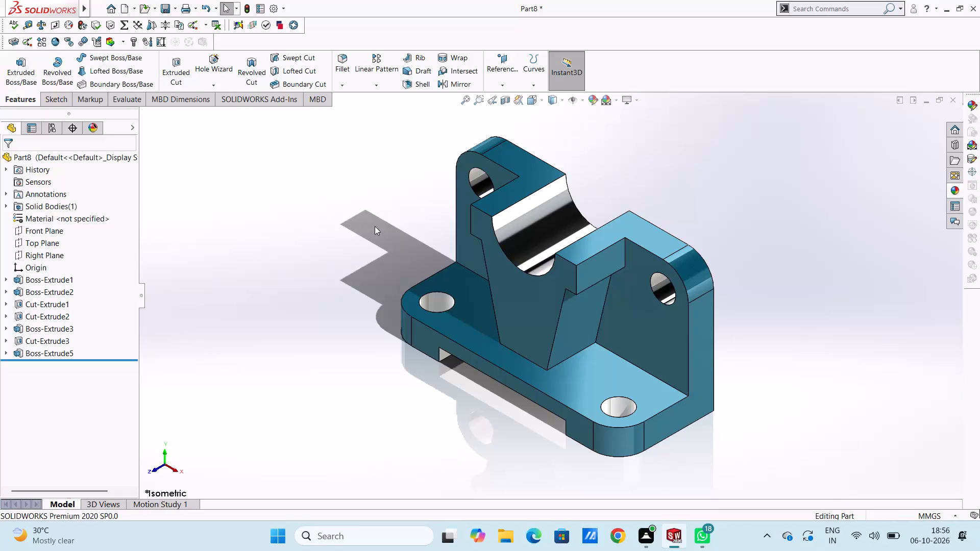
Save the part in the Documents folder as "U-Trough Pedestal Bearing Bracket with 110mm Base - Plummer Block Stand".
key(ctrl+s)
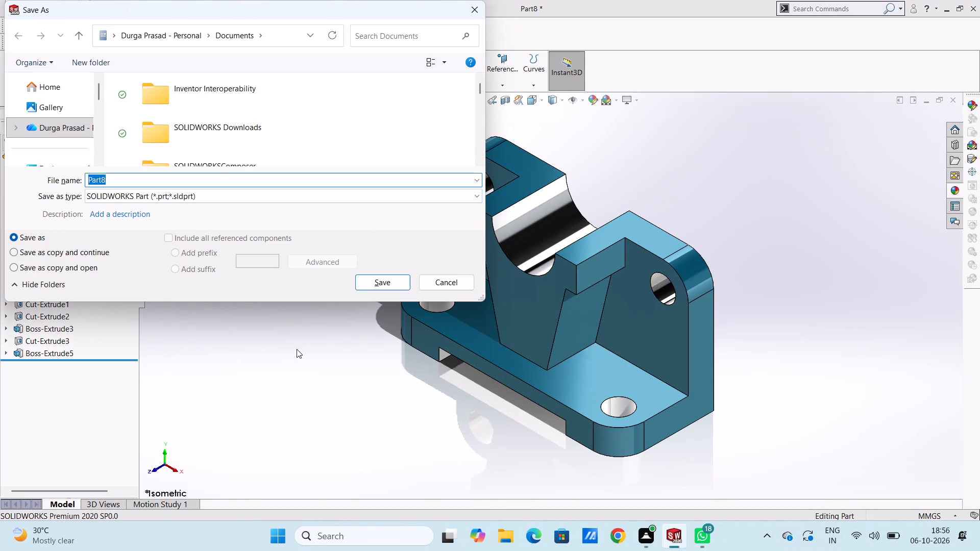
key(ctrl+v)
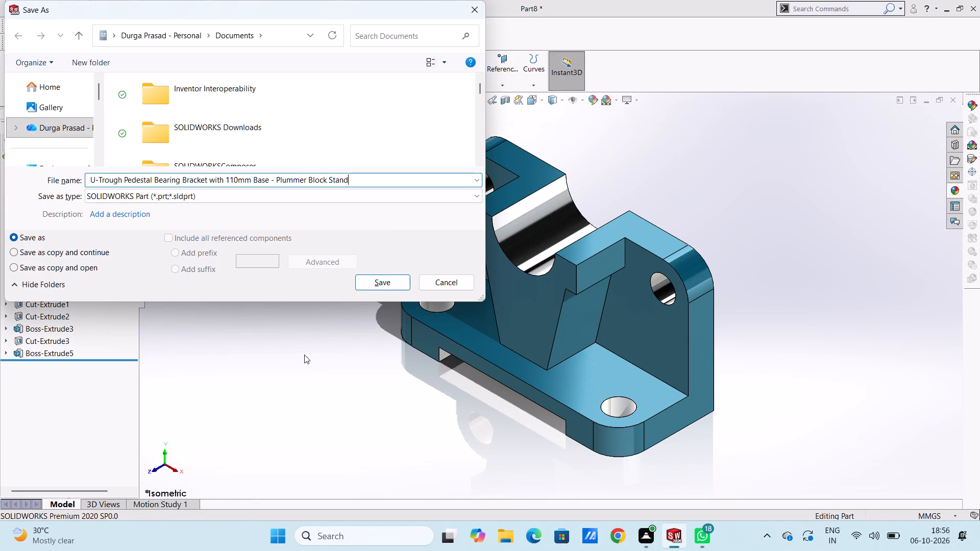
click(388, 284)
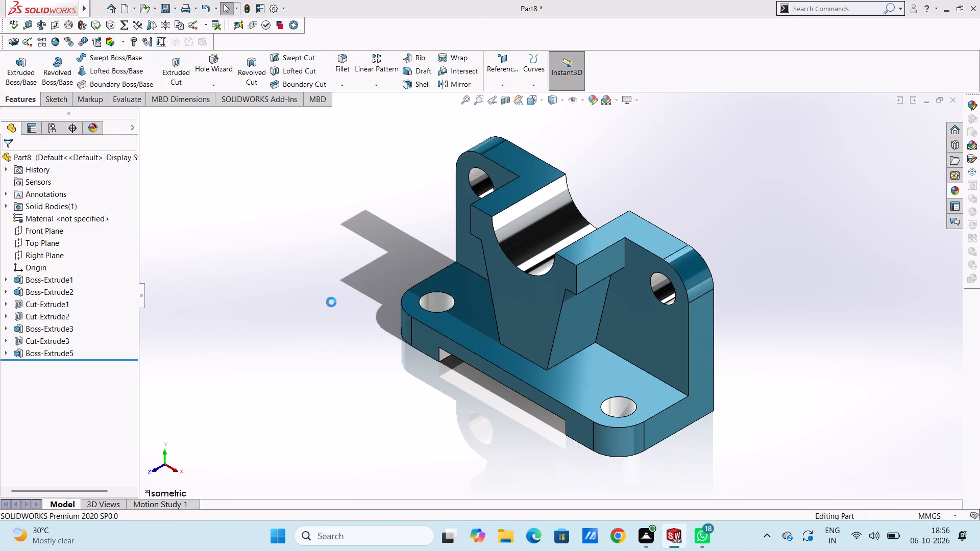
Save a PDF version (Adobe Portable Document Format) of the bracket under the same file name in the Documents folder.
click(174, 7)
click(191, 31)
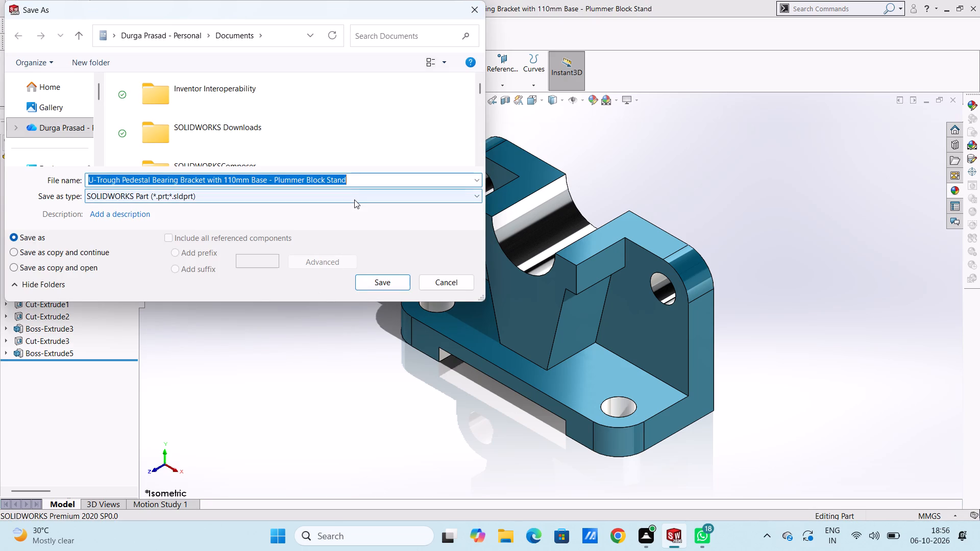
click(355, 198)
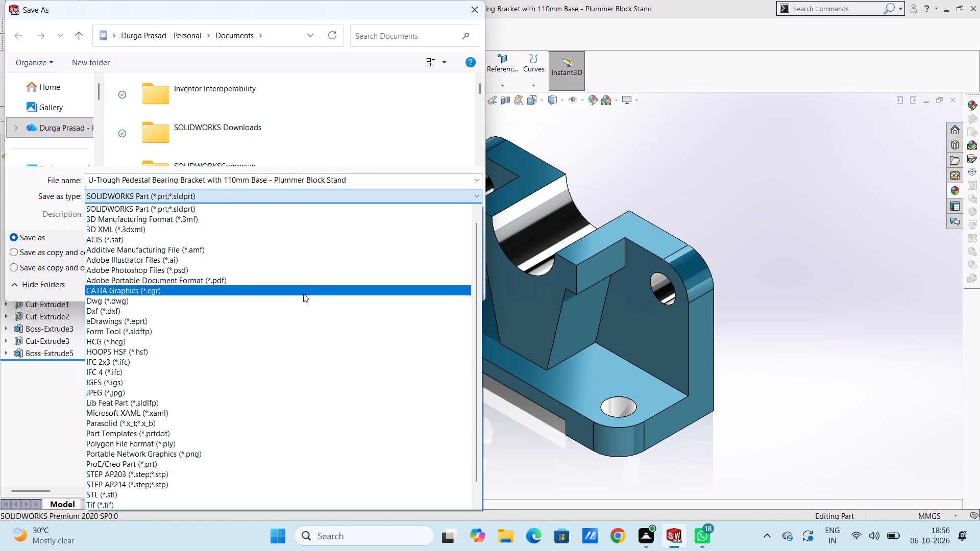
click(273, 282)
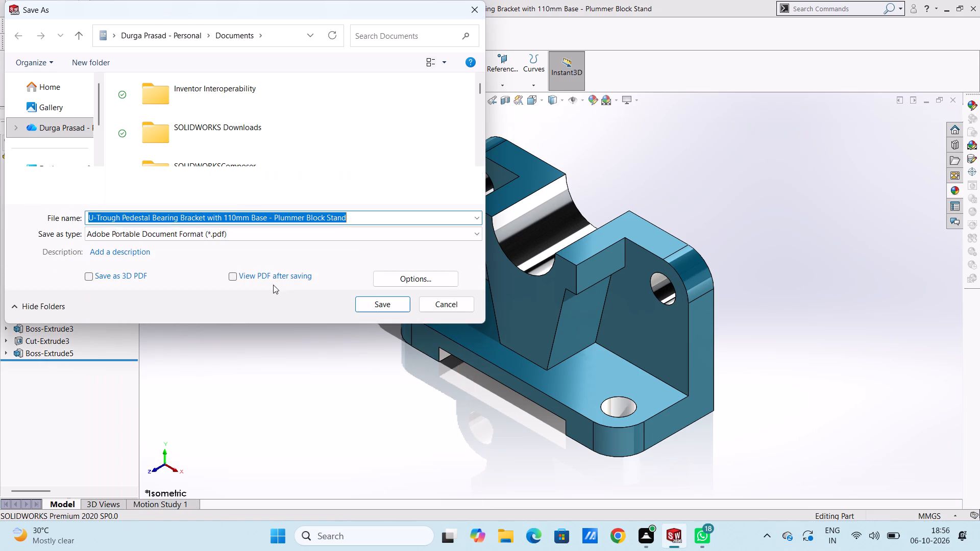
click(374, 310)
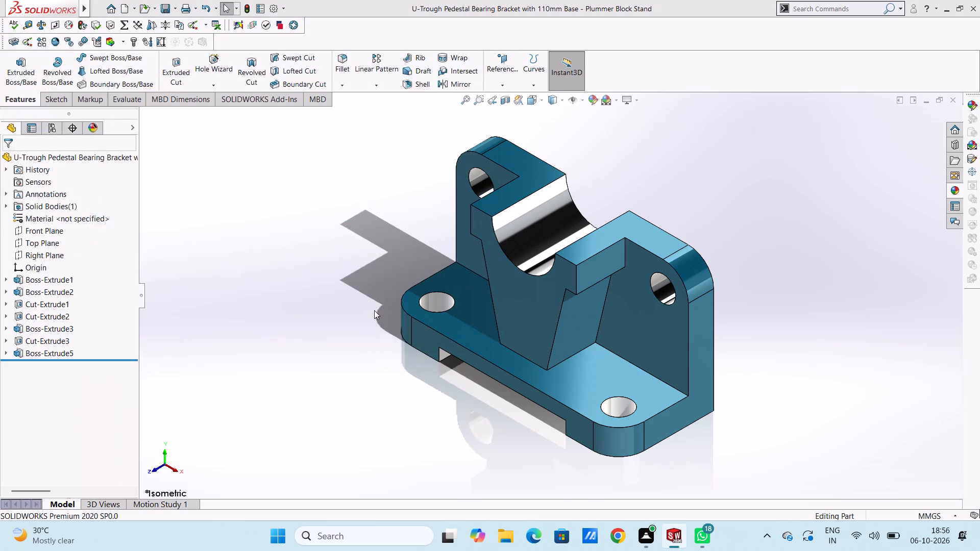